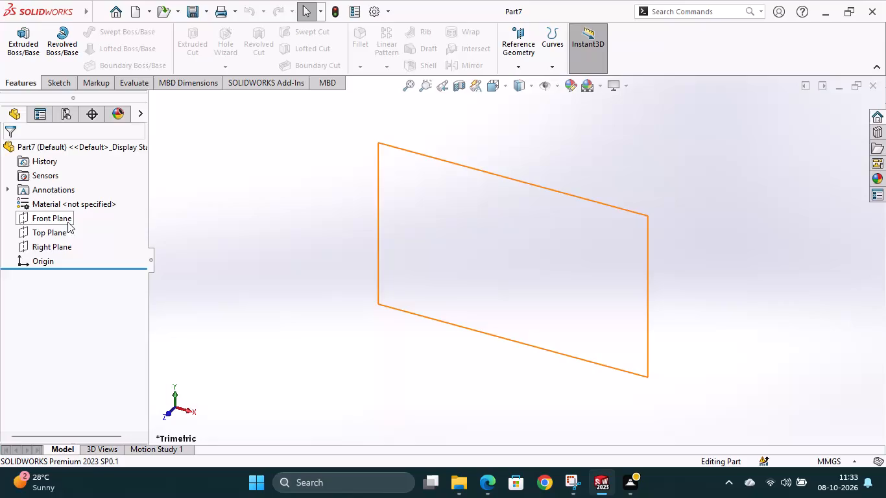
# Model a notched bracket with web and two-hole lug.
# Start a new sketch on the Front Plane.
pyautogui.click(60, 220)
pyautogui.click(75, 202)
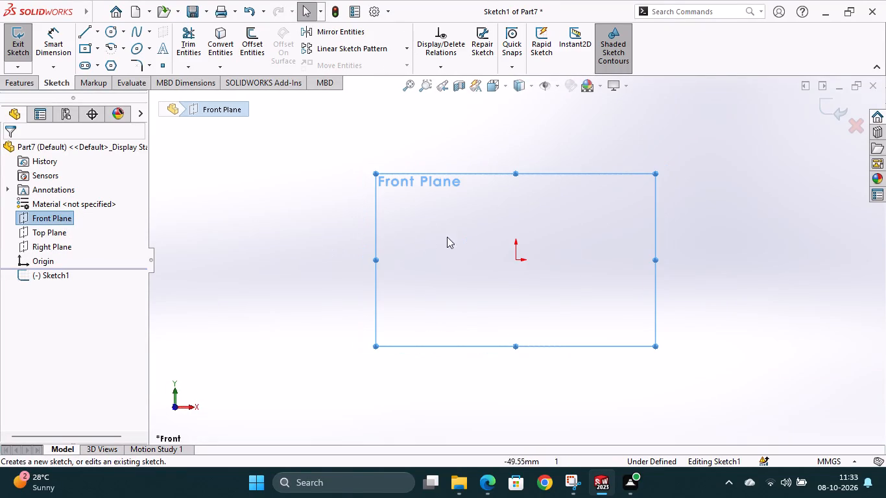
# Sketch an open profile: horizontal line about 52 mm long starting above the origin, three vertical segments down to origin level, and an inward line about 22 mm.
pyautogui.click(86, 32)
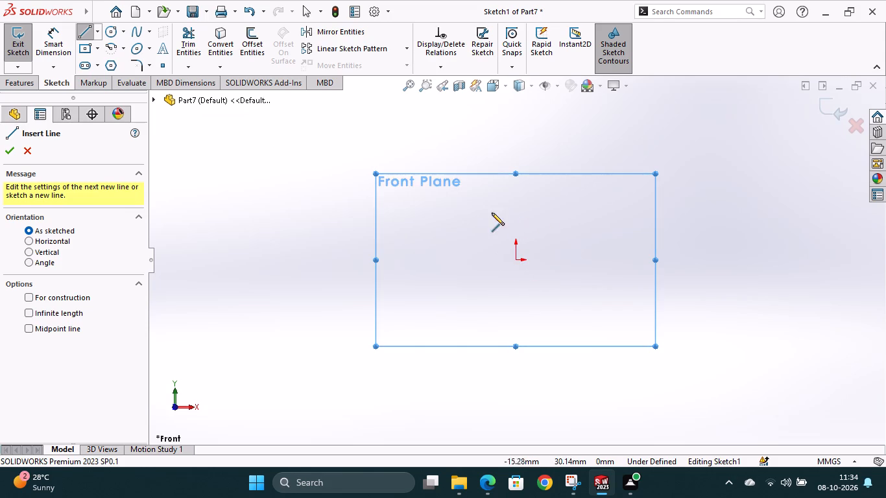
pyautogui.click(516, 202)
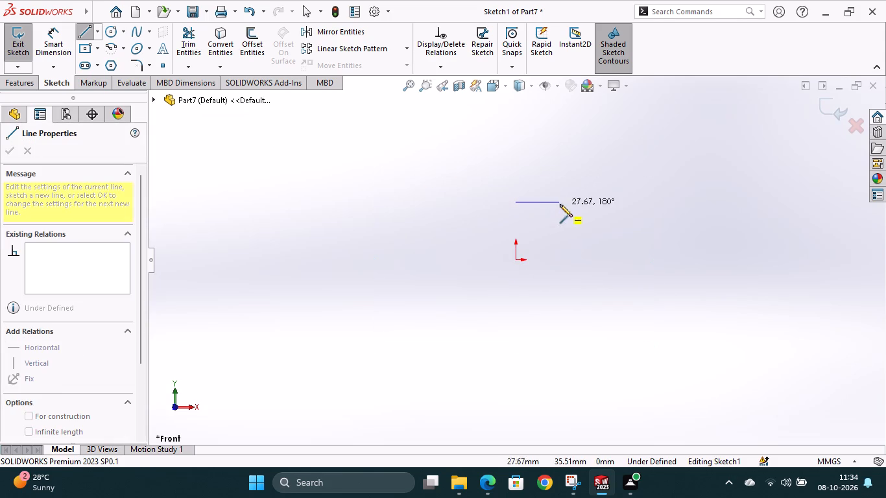
pyautogui.click(597, 202)
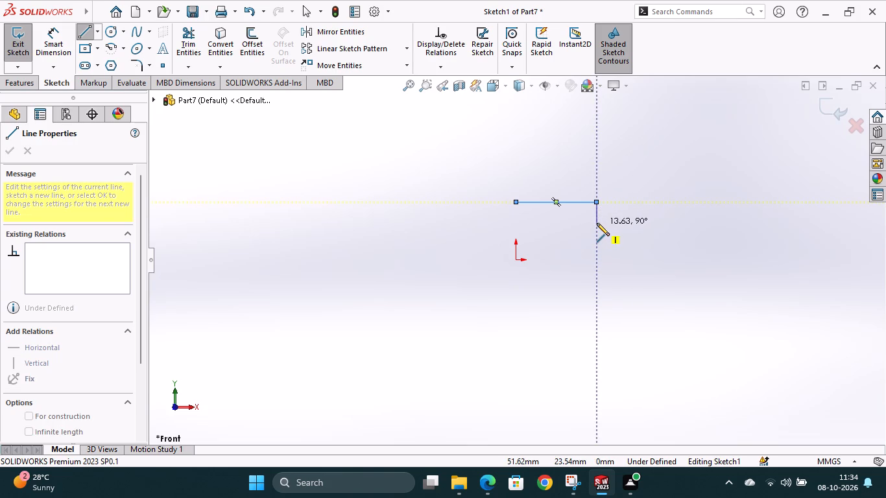
pyautogui.click(597, 223)
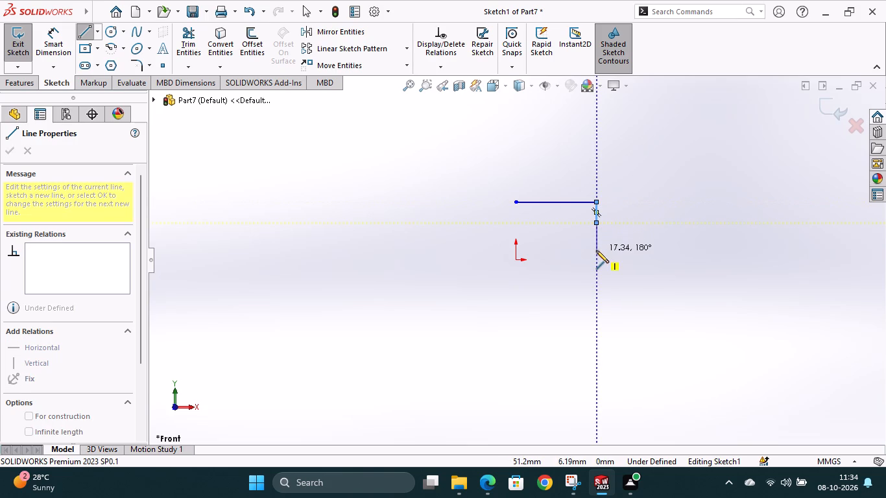
pyautogui.click(596, 251)
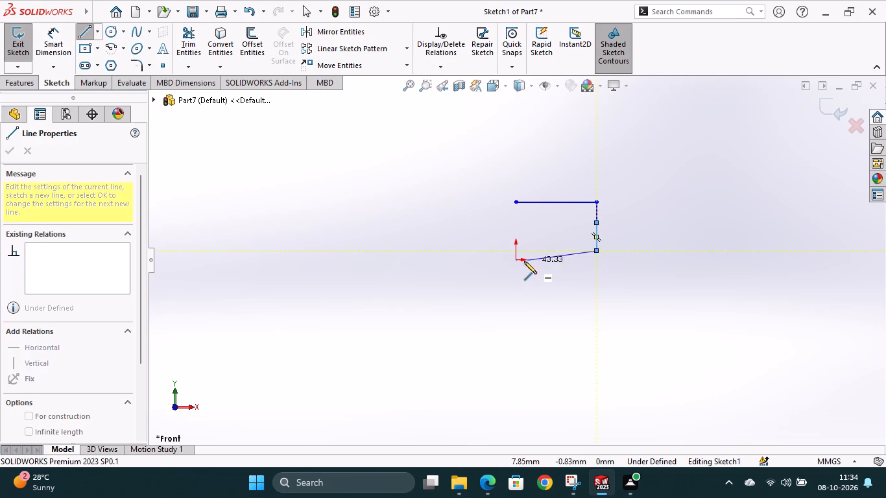
pyautogui.click(595, 261)
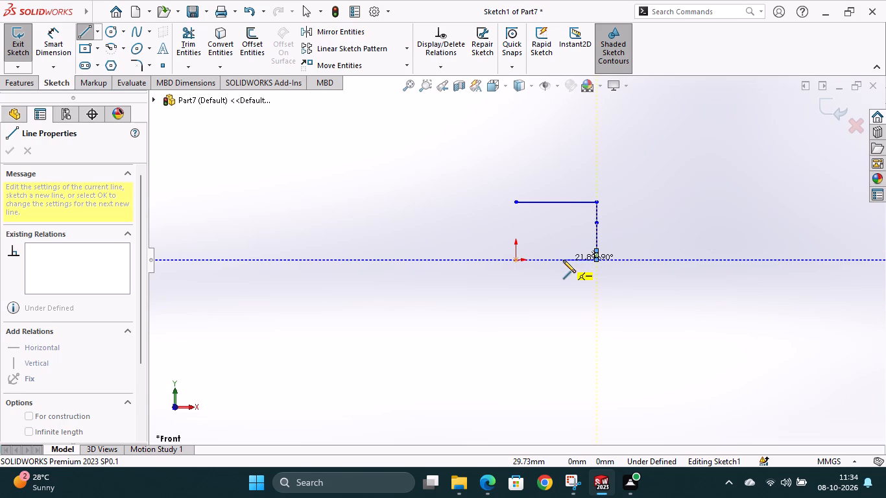
pyautogui.click(563, 260)
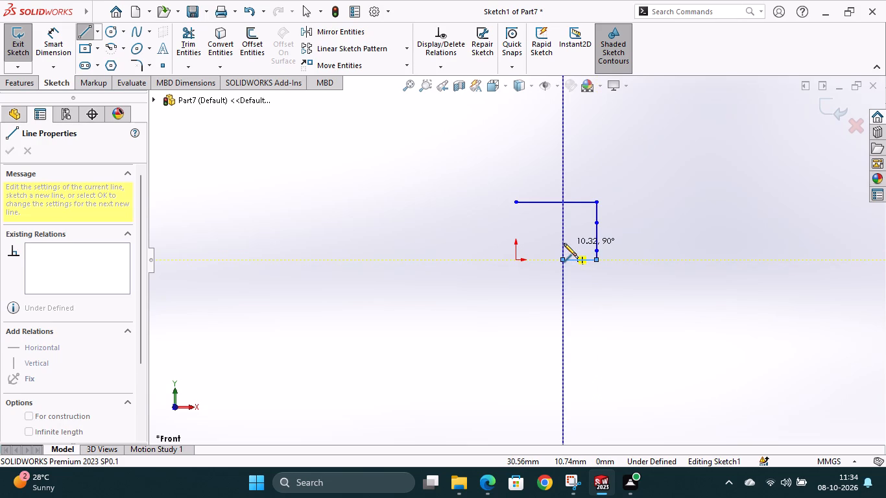
pyautogui.press('Escape')
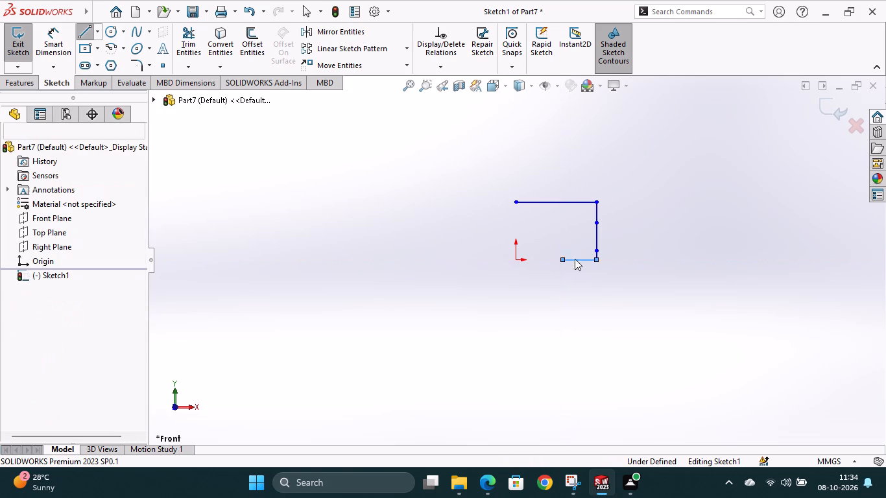
# Dimension the top horizontal line of the profile to 3 mm between its endpoints.
pyautogui.click(62, 38)
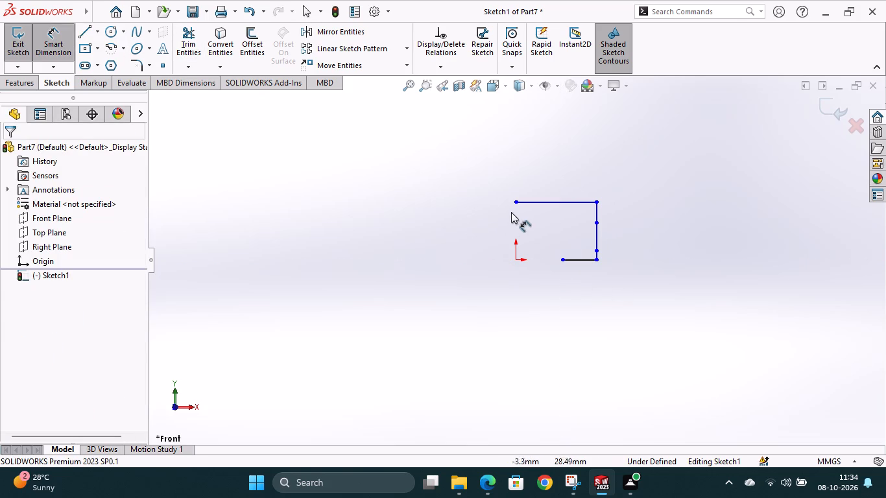
pyautogui.click(518, 200)
pyautogui.click(597, 203)
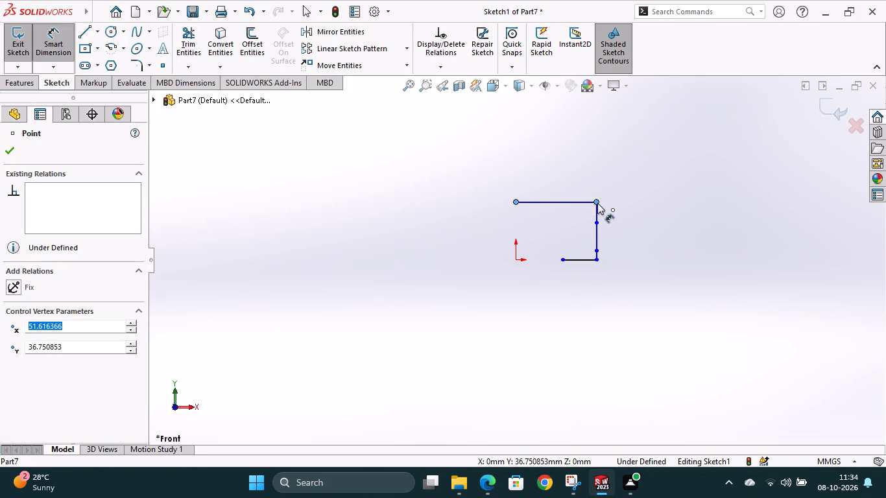
pyautogui.click(567, 187)
pyautogui.press('3')
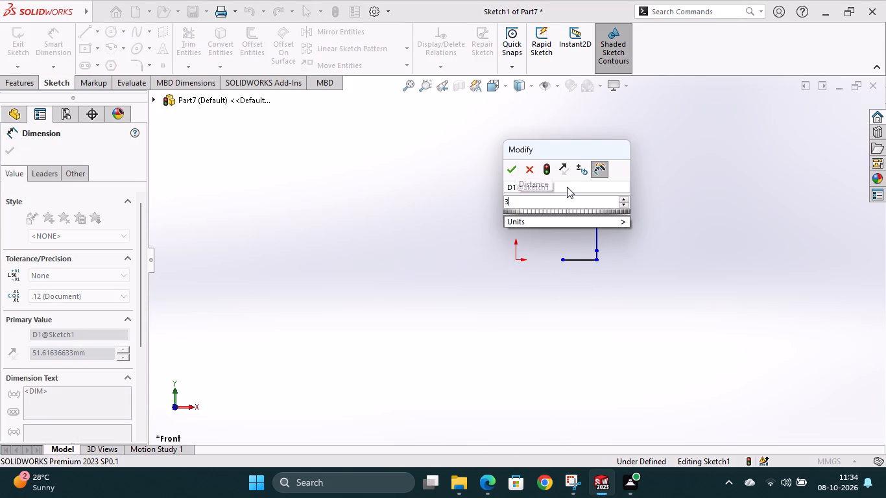
pyautogui.press('Return')
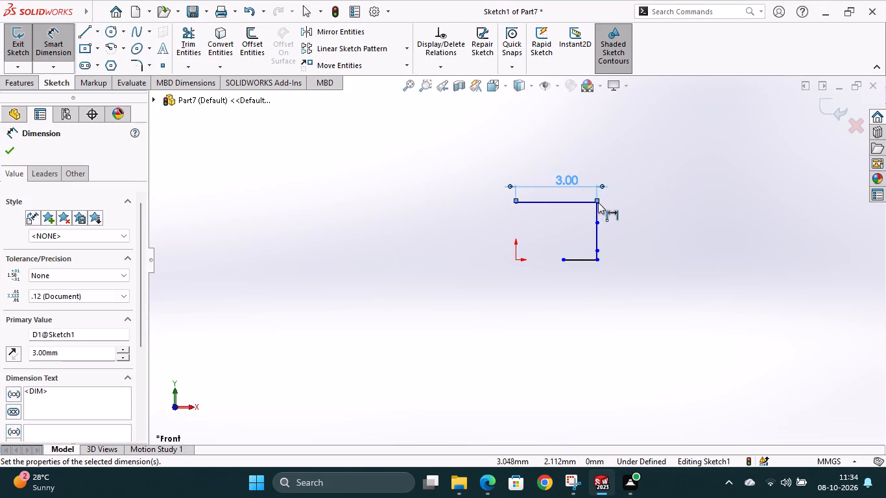
pyautogui.click(597, 201)
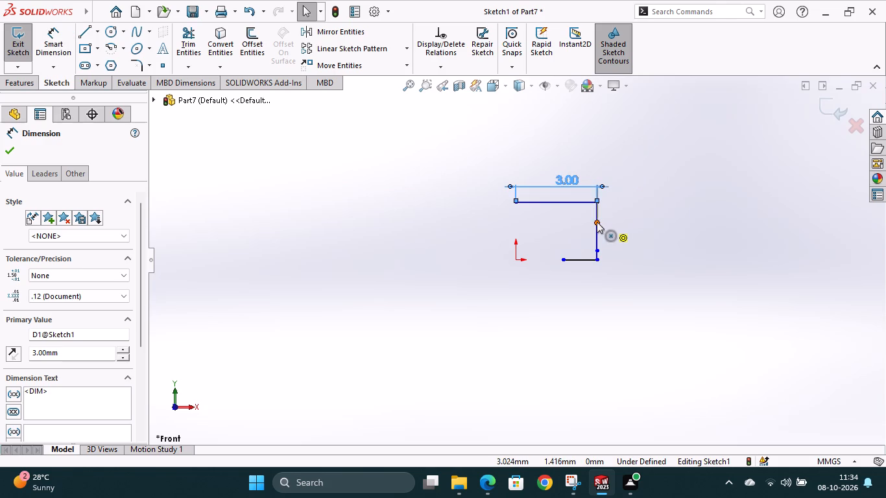
pyautogui.click(597, 222)
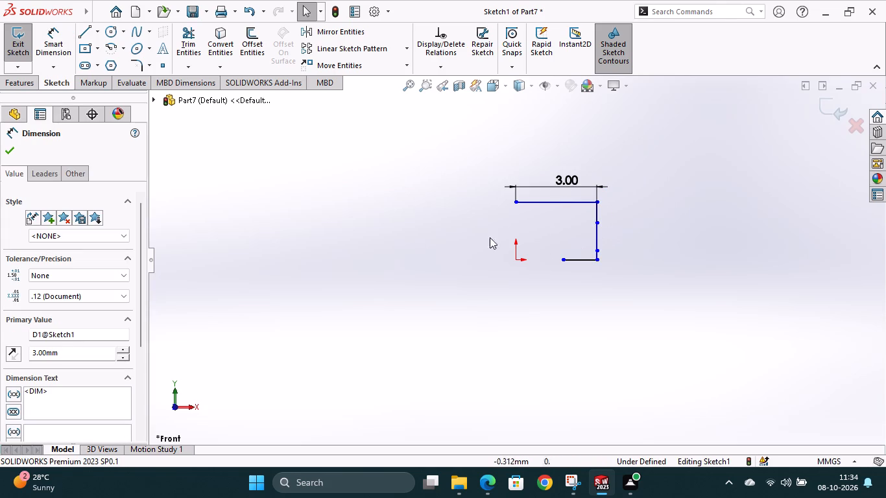
# Draw a vertical centerline about 8 mm long through the origin and the top line's inner endpoint.
pyautogui.click(97, 37)
pyautogui.click(102, 67)
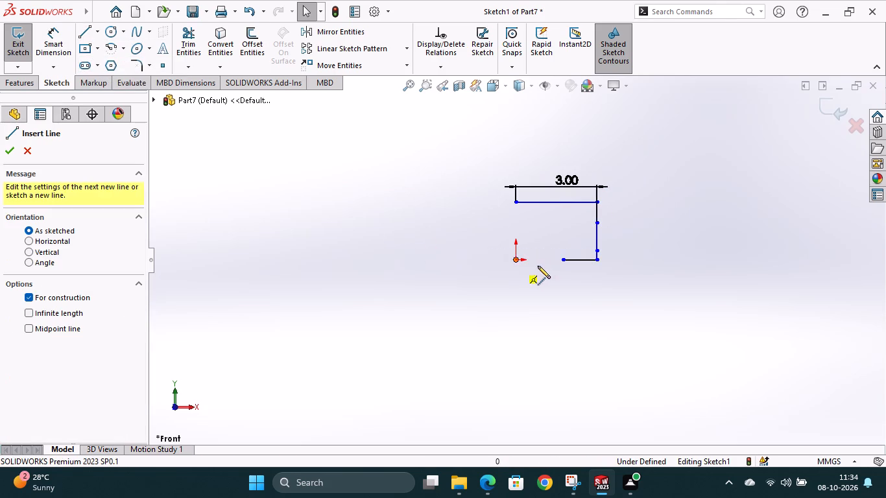
pyautogui.click(516, 147)
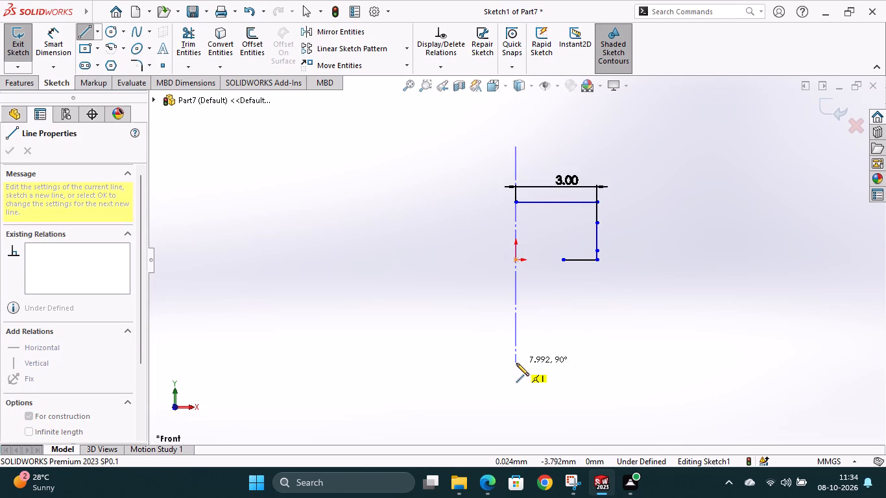
pyautogui.click(517, 370)
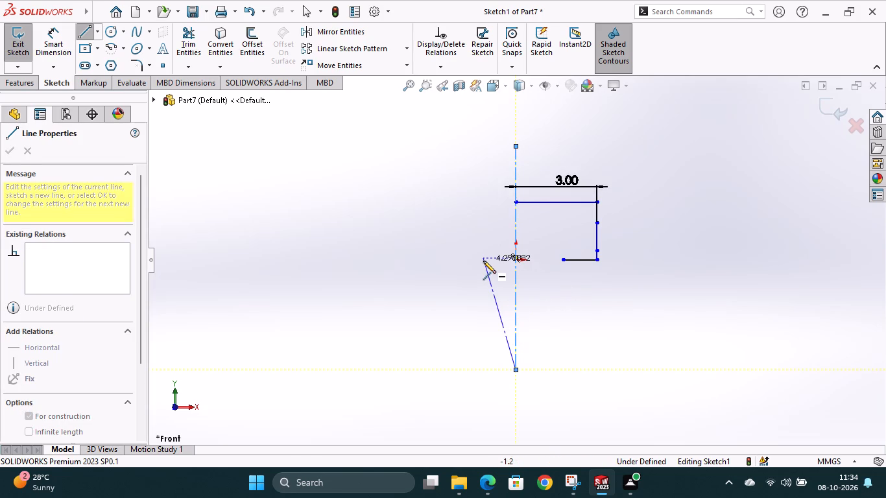
pyautogui.press('Escape')
# Draw a horizontal centerline through the origin, extending beyond both sides of the profile.
pyautogui.click(101, 30)
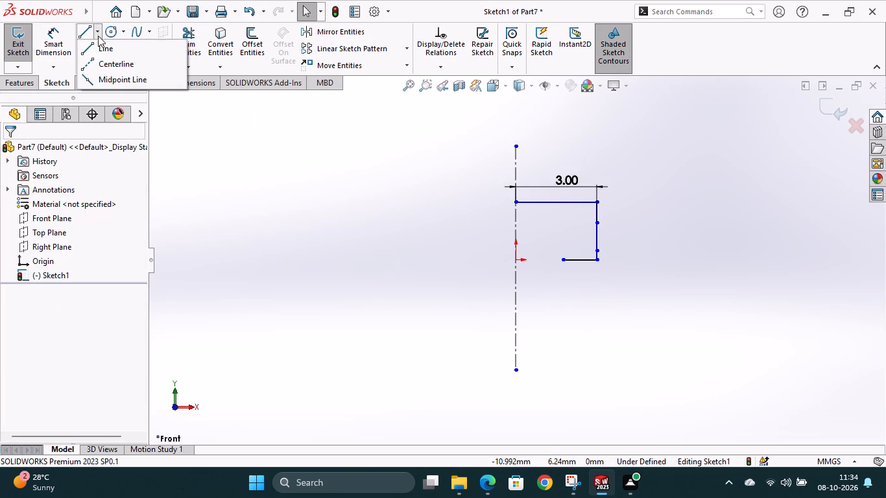
pyautogui.click(100, 62)
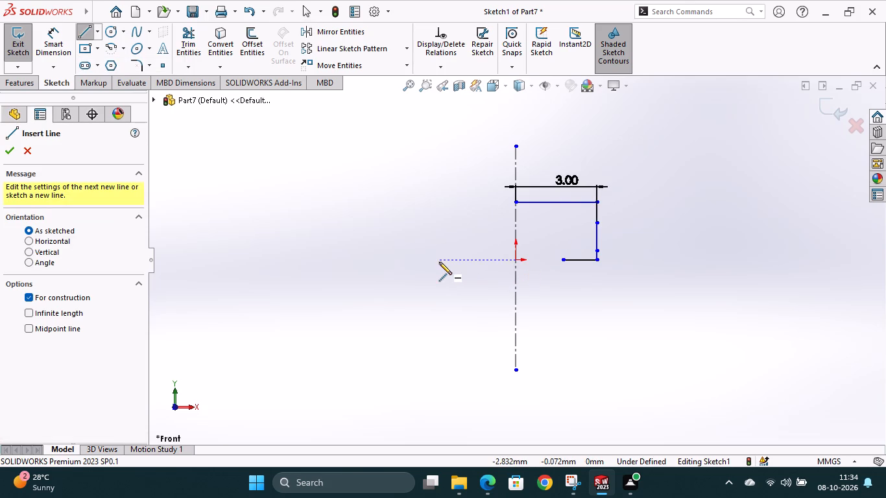
pyautogui.click(439, 262)
pyautogui.click(648, 261)
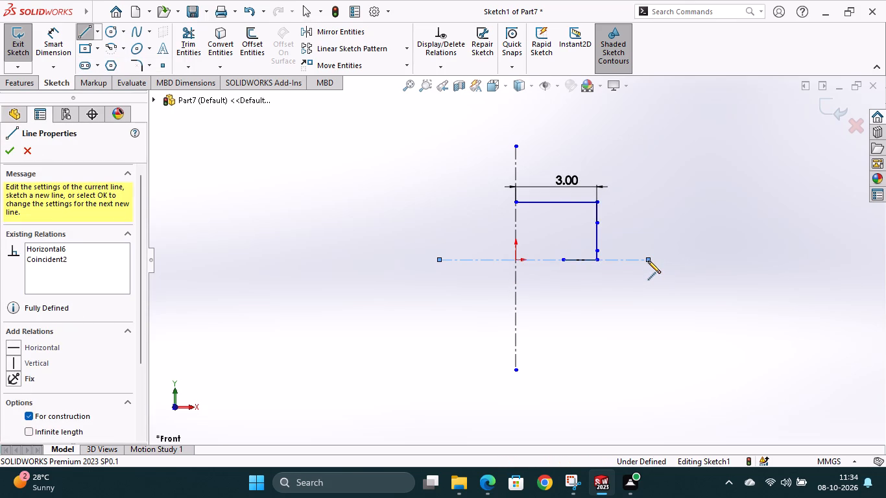
pyautogui.press('Escape')
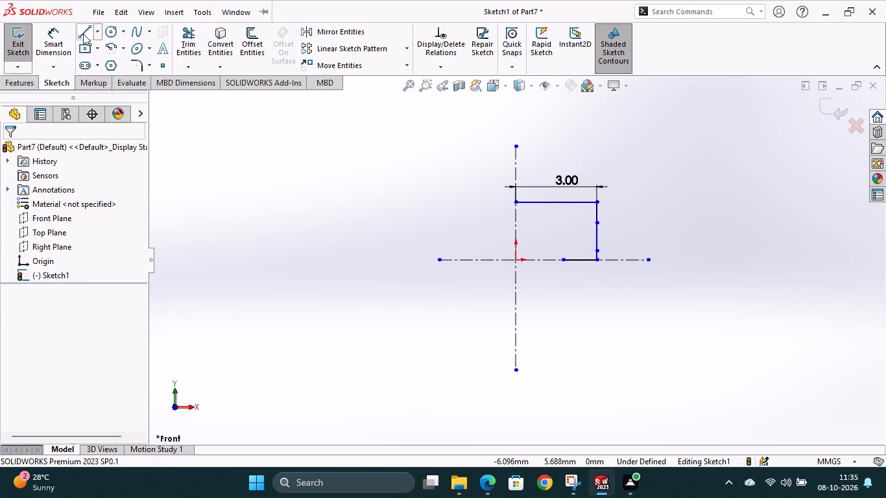
# Dimension the uppermost vertical segment of the profile to 1 mm.
pyautogui.click(67, 37)
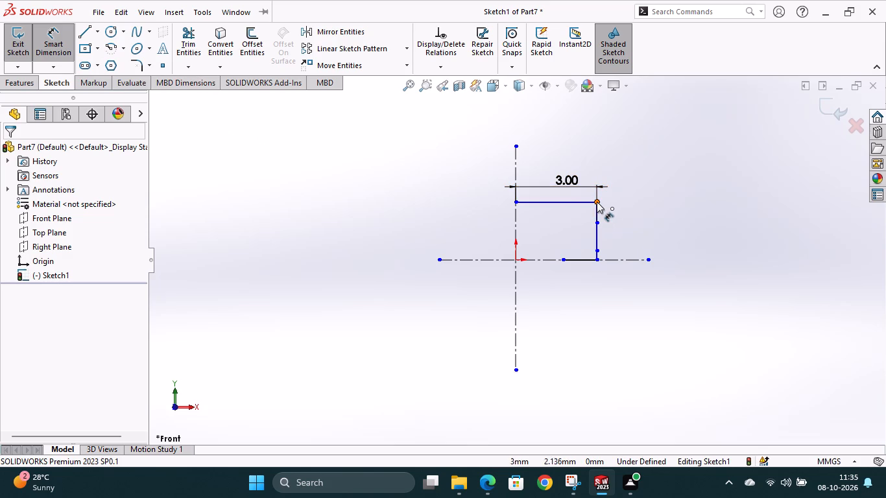
pyautogui.click(597, 202)
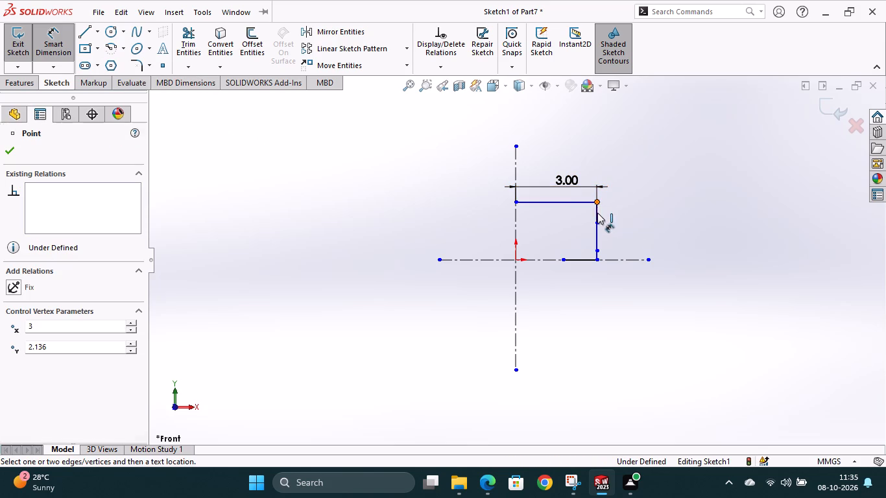
pyautogui.click(596, 222)
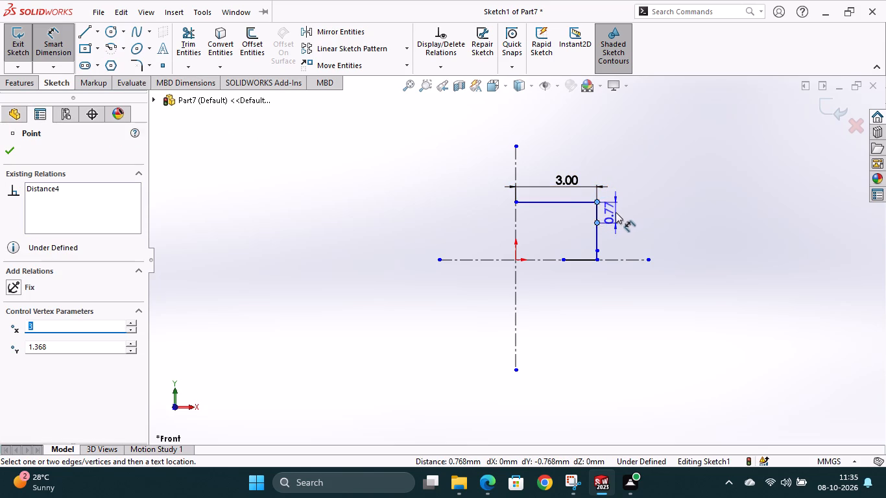
pyautogui.click(616, 212)
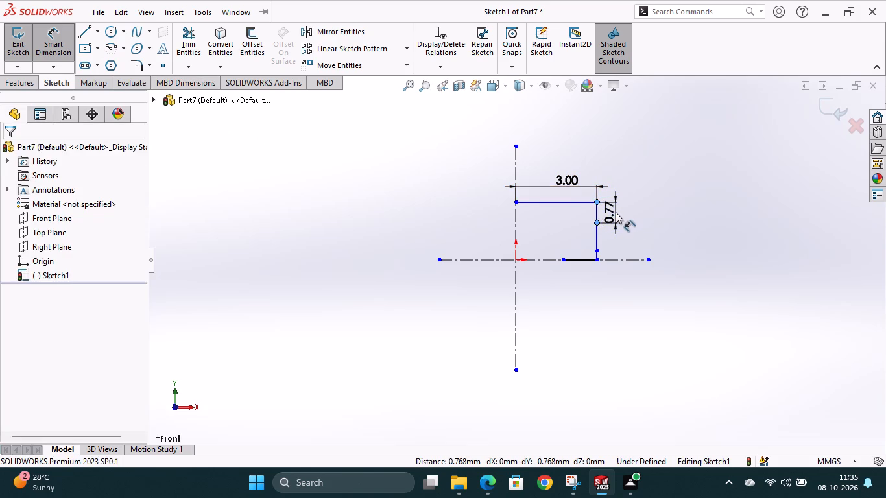
pyautogui.press('1')
pyautogui.press('Return')
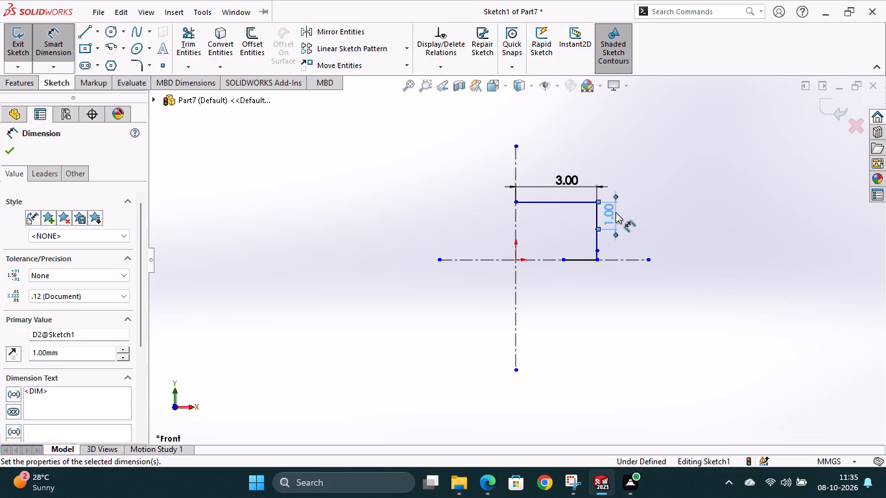
# Dimension the overall profile height, from the top line to the bottom corner on the horizontal centerline, to 4.5 mm.
pyautogui.click(516, 202)
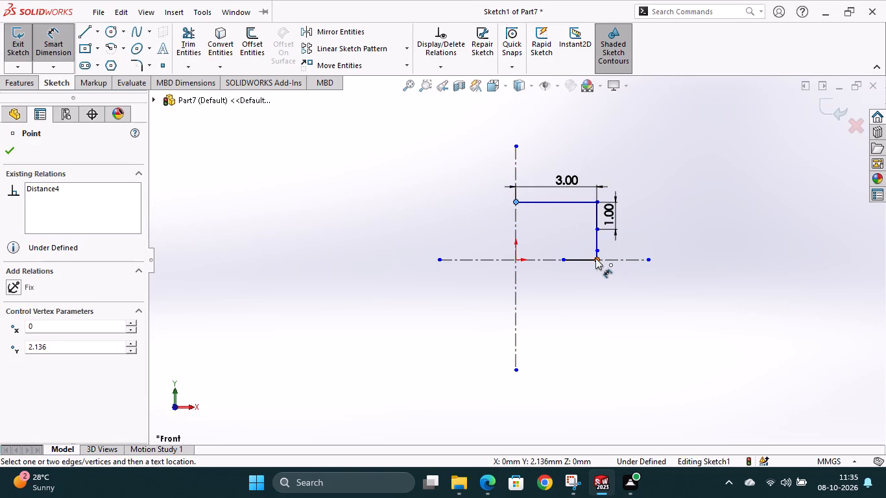
pyautogui.click(595, 259)
pyautogui.click(638, 235)
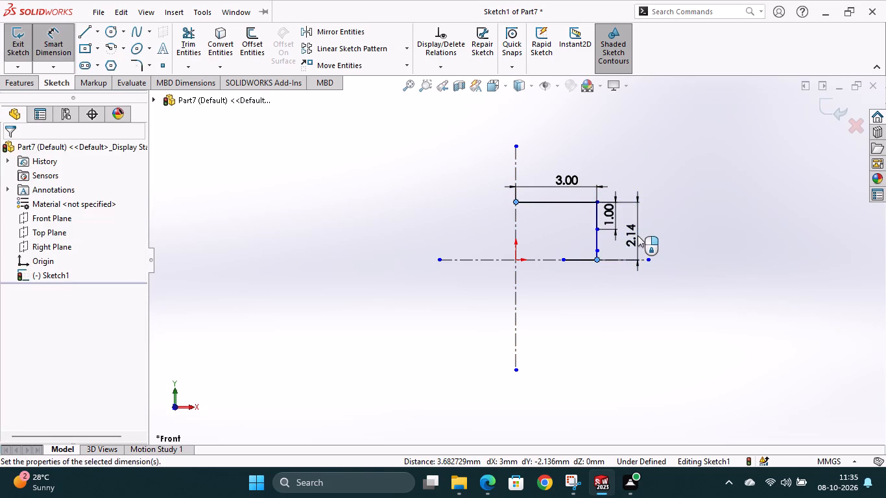
pyautogui.write('4.5')
pyautogui.press('Return')
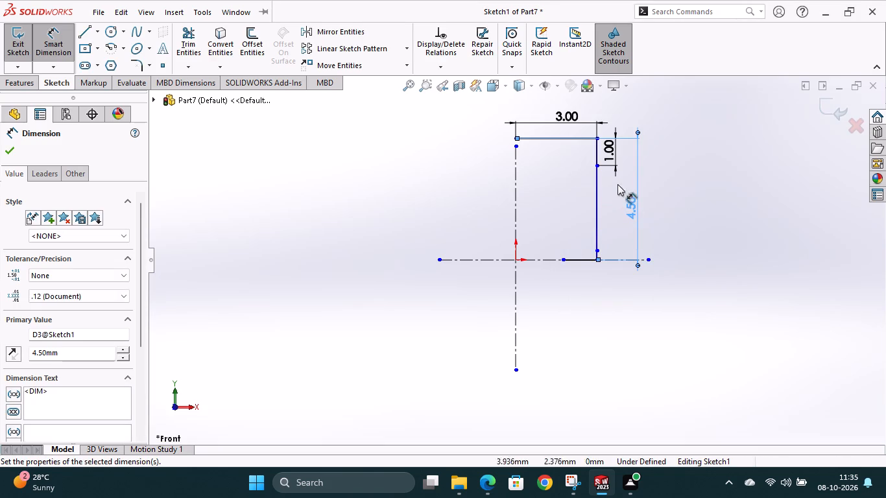
# Dimension the middle vertical segment of the profile to 2 mm.
pyautogui.click(597, 165)
pyautogui.click(599, 250)
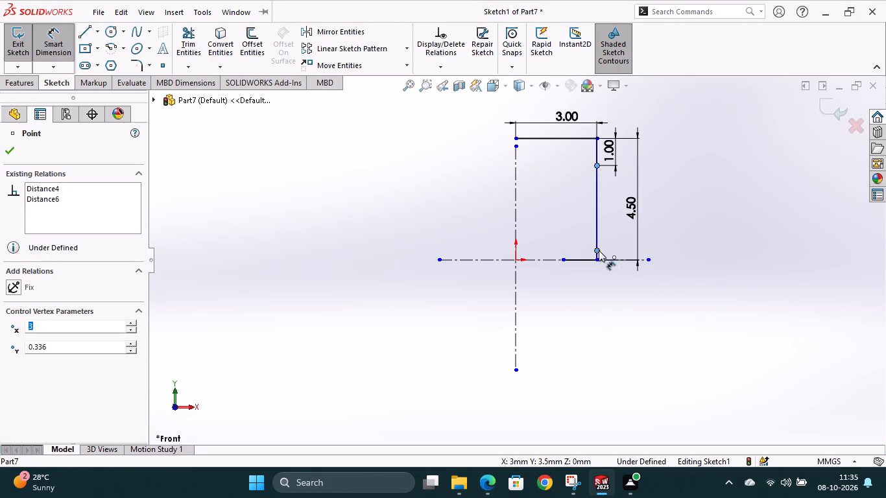
pyautogui.click(612, 209)
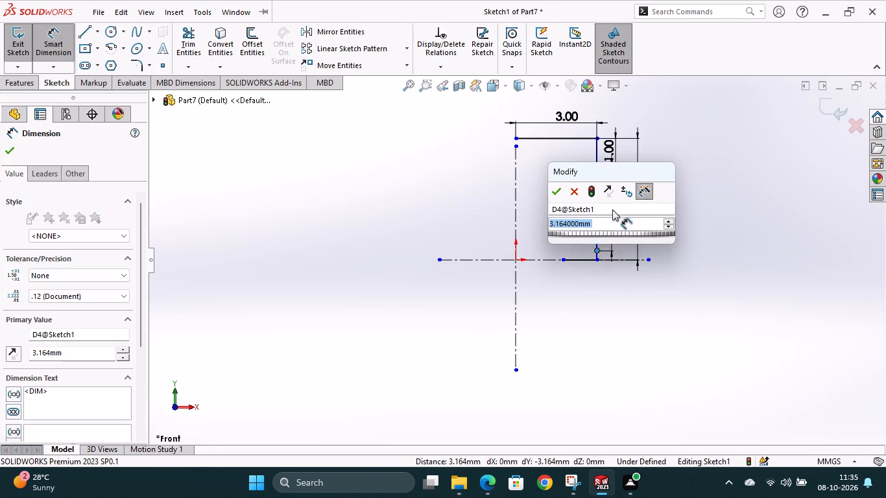
pyautogui.press('2')
pyautogui.press('Return')
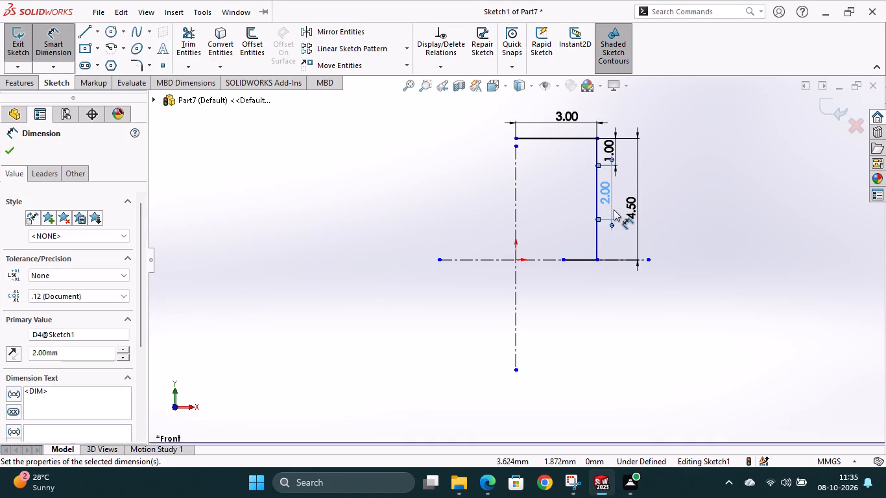
pyautogui.press('Escape')
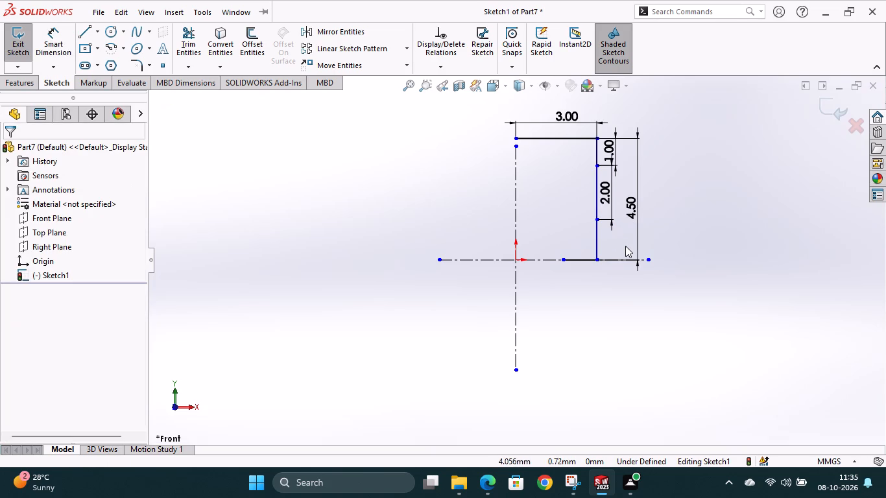
# Draw a semicircular centerpoint arc bulging inward, centred on the midpoint of the middle vertical segment and ending at its two endpoints.
pyautogui.click(125, 52)
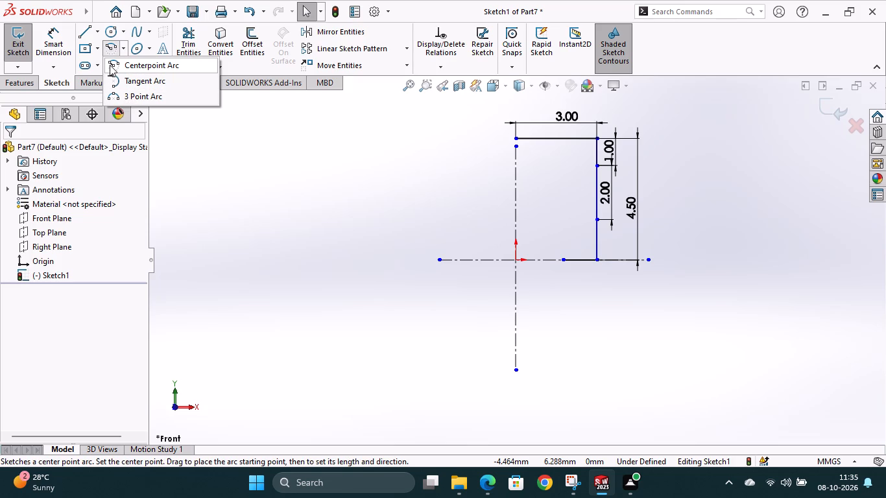
pyautogui.click(112, 65)
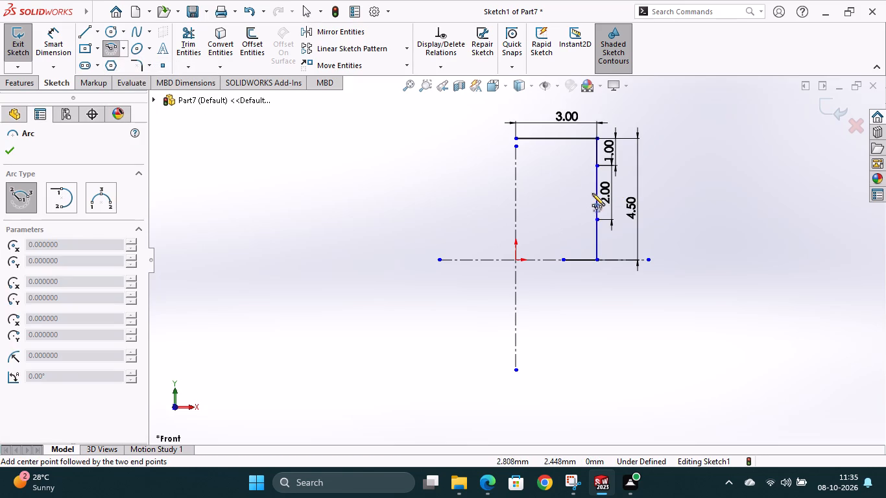
pyautogui.click(595, 191)
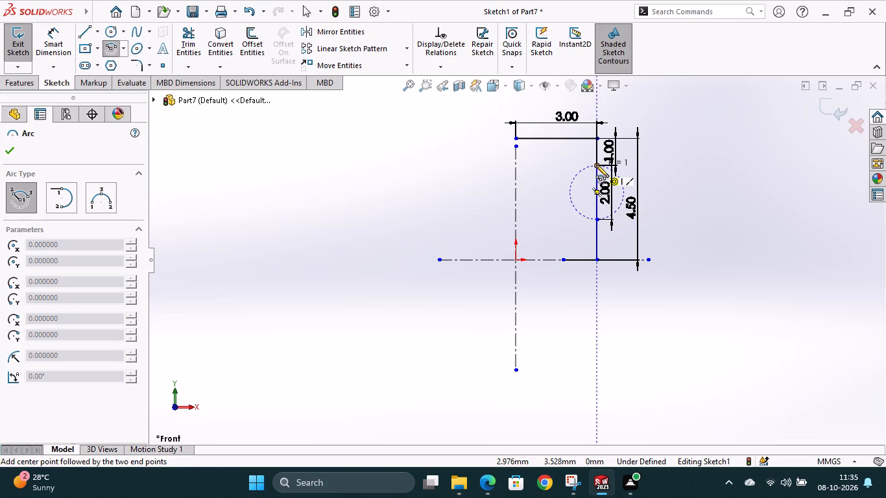
pyautogui.click(596, 165)
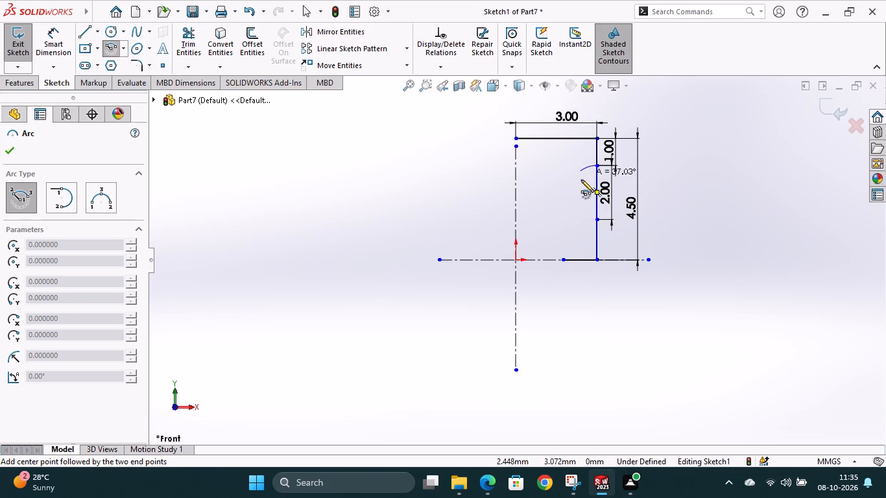
pyautogui.click(597, 219)
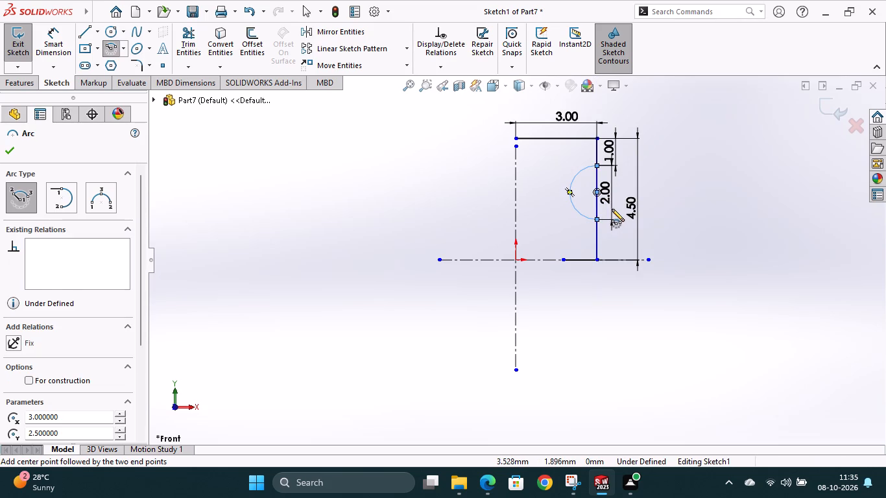
pyautogui.press('Escape')
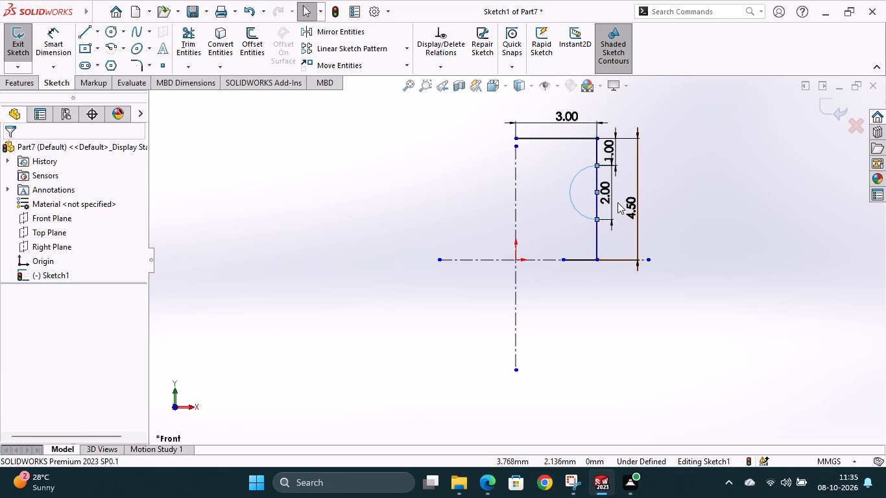
# Add a driven radius dimension to the semicircular arc.
pyautogui.scroll(1, 617, 202)
pyautogui.scroll(-4, 601, 198)
pyautogui.scroll(1, 581, 305)
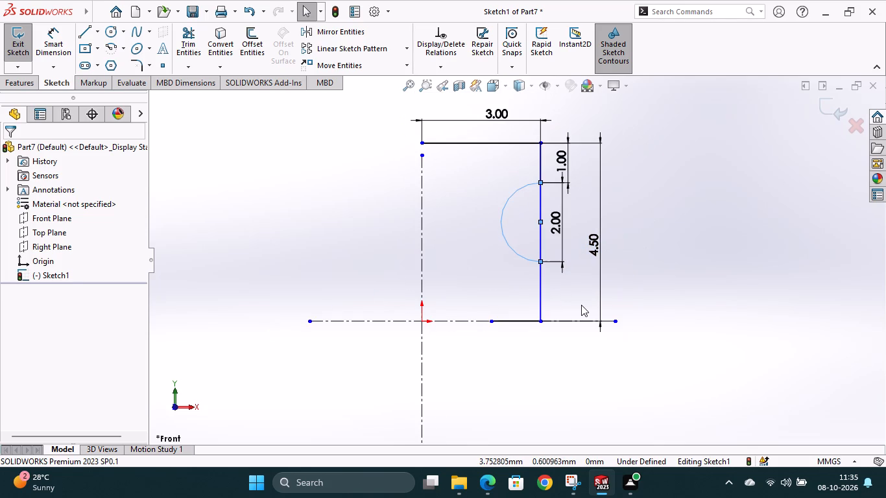
pyautogui.press('Escape')
pyautogui.click(56, 39)
pyautogui.click(513, 250)
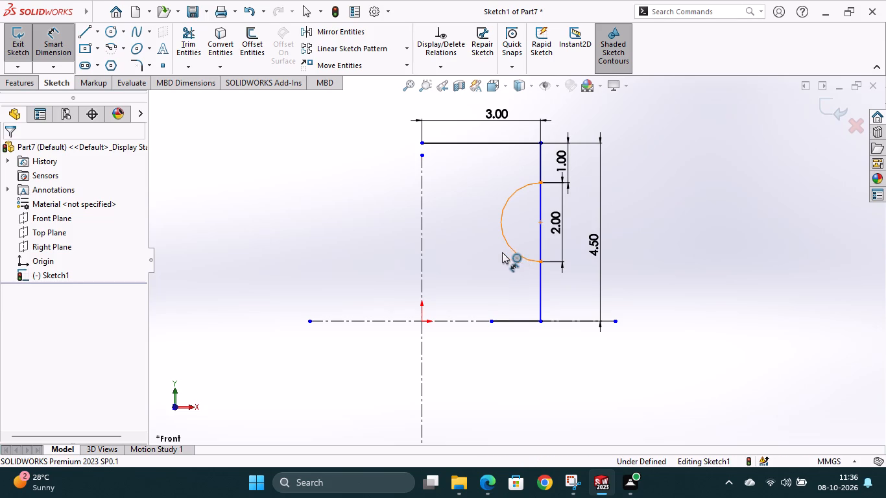
pyautogui.click(488, 260)
pyautogui.click(520, 231)
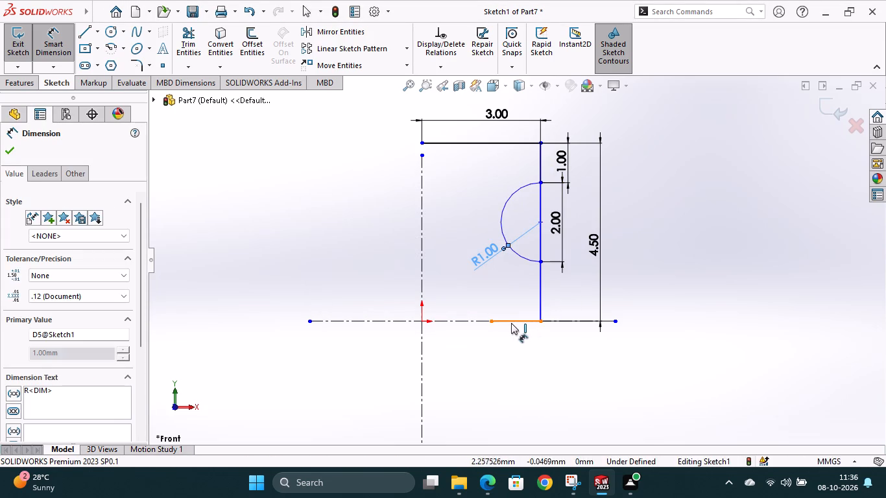
pyautogui.scroll(-1, 510, 320)
pyautogui.scroll(2, 510, 320)
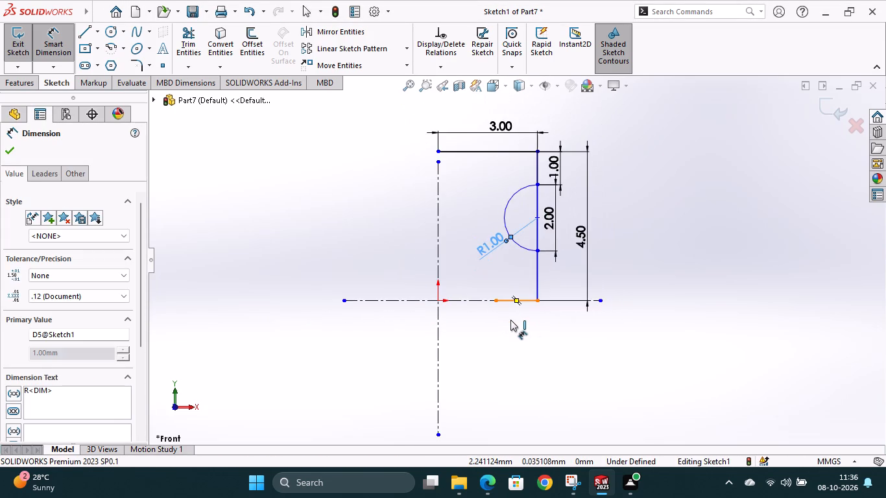
pyautogui.scroll(1, 510, 320)
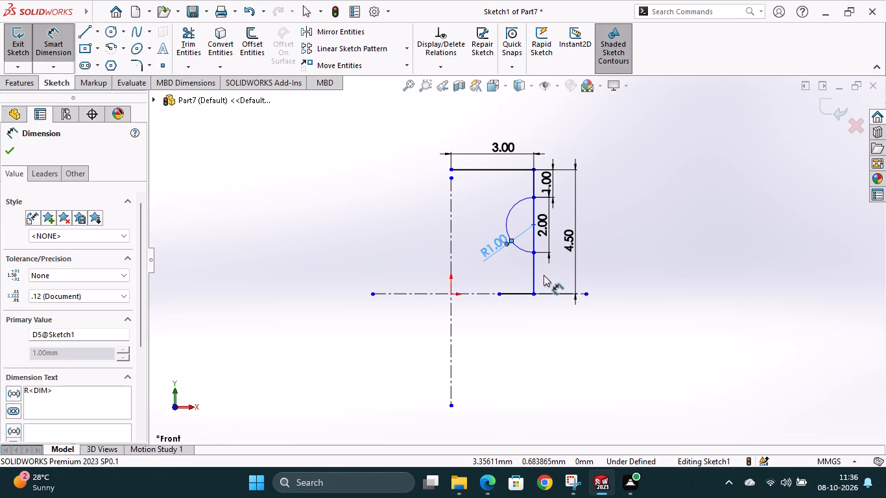
pyautogui.press('Escape')
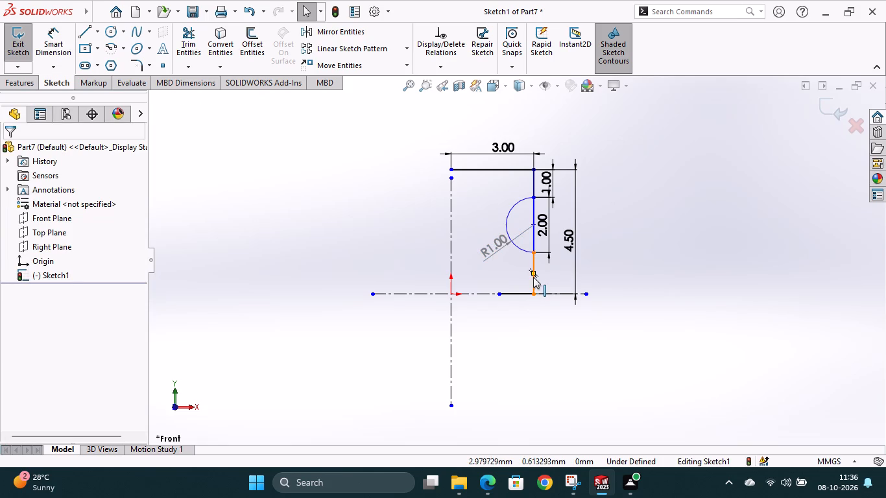
# Add a collinear relation between the uppermost and lowest vertical segments of the profile.
pyautogui.keyDown('ctrl'); pyautogui.click(534, 260); pyautogui.keyUp('ctrl')
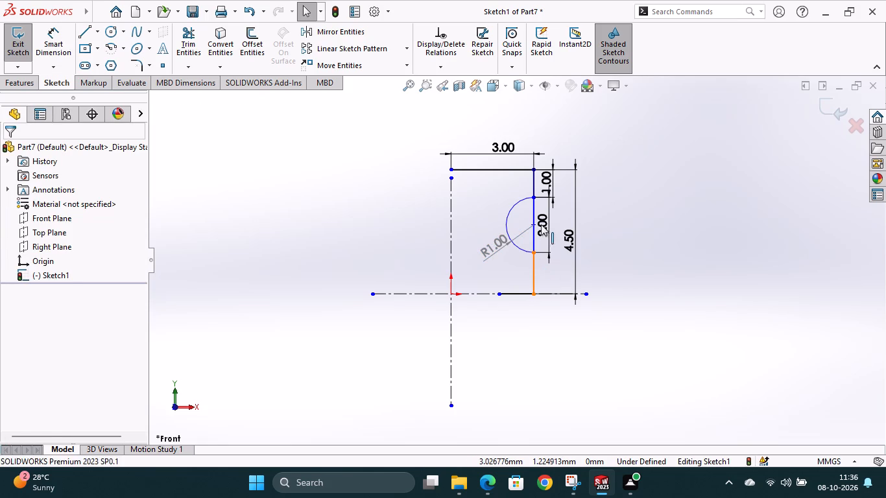
pyautogui.keyDown('ctrl'); pyautogui.click(534, 184); pyautogui.keyUp('ctrl')
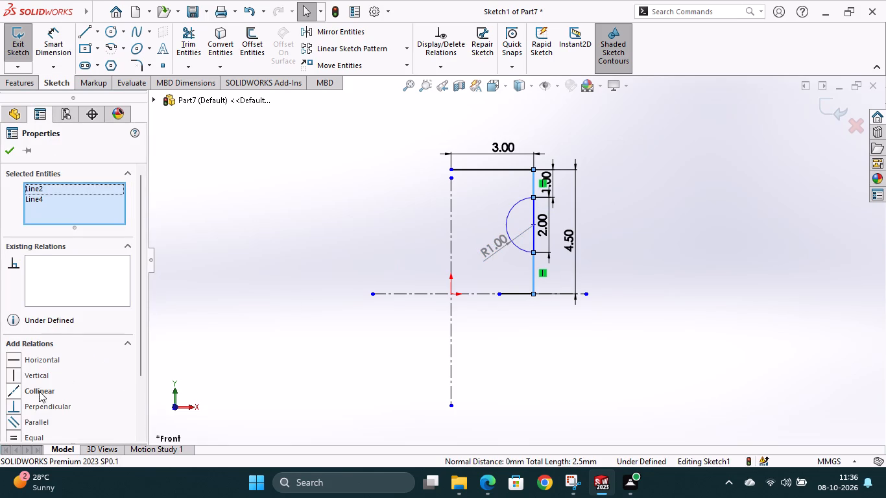
pyautogui.click(39, 391)
pyautogui.click(15, 149)
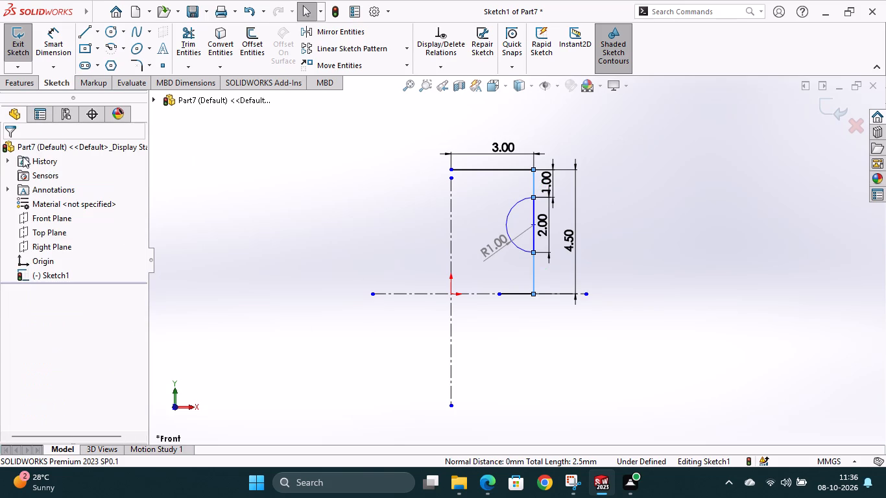
pyautogui.click(562, 320)
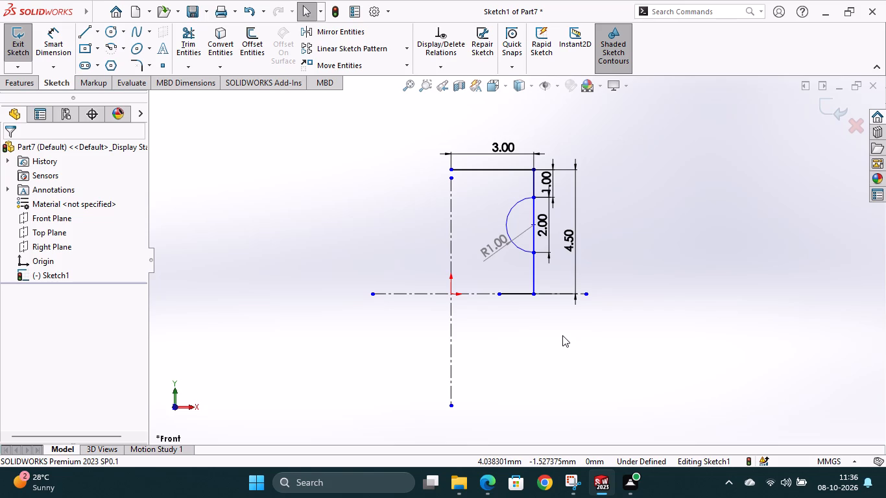
pyautogui.press('Escape')
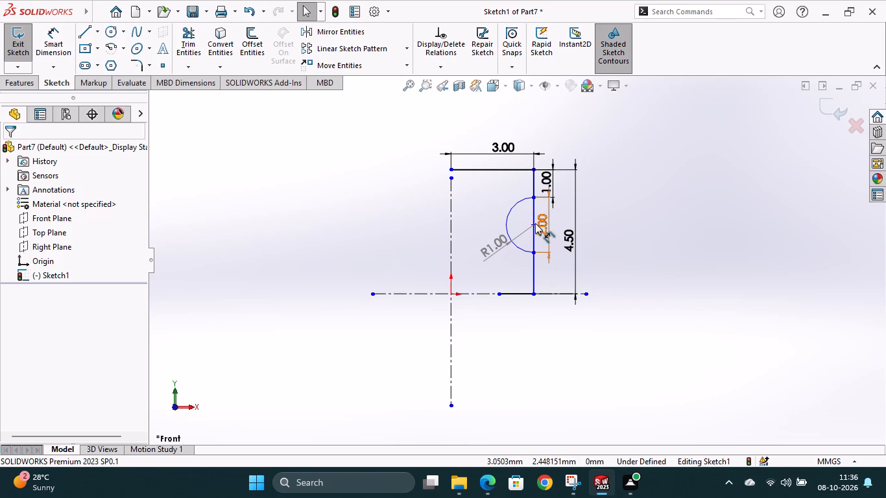
# Trim away the middle vertical segment that closes off the semicircular arc, accepting the deletion of its midpoint relation.
pyautogui.click(193, 39)
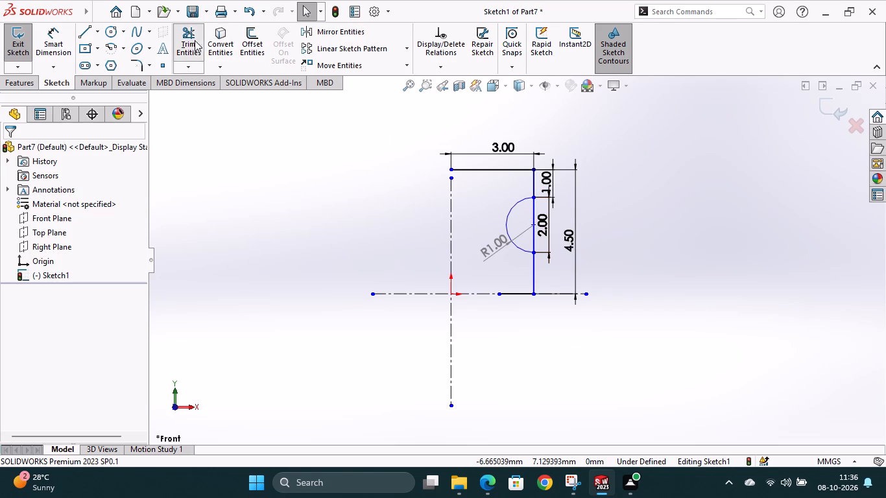
pyautogui.click(533, 241)
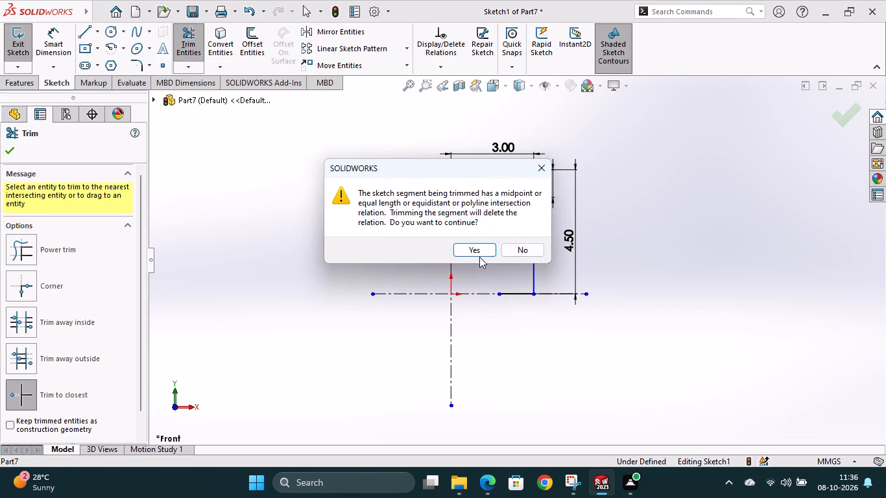
pyautogui.click(480, 254)
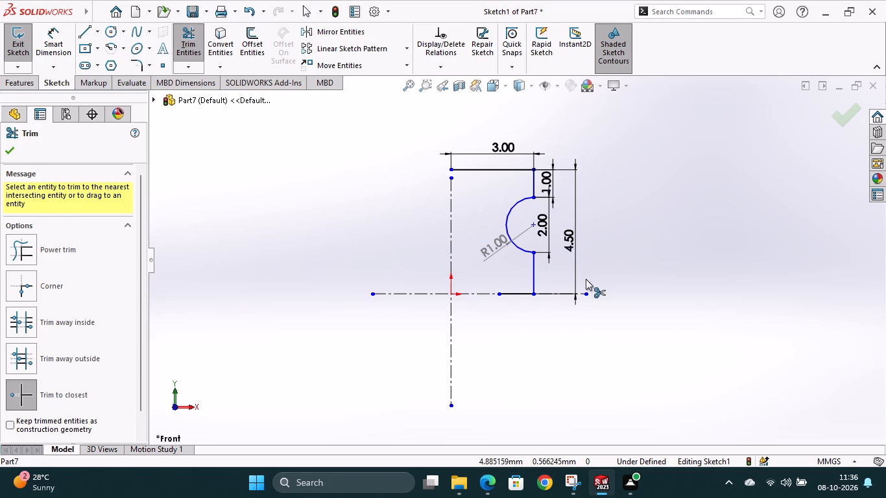
pyautogui.press('Escape')
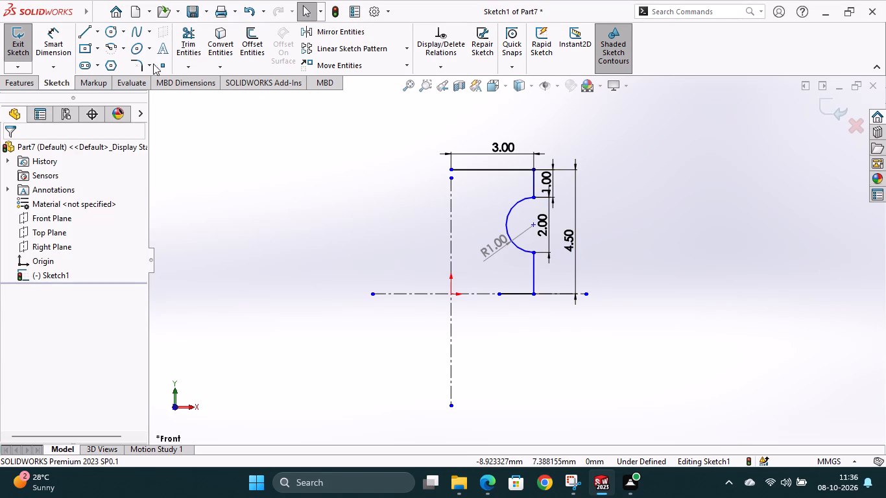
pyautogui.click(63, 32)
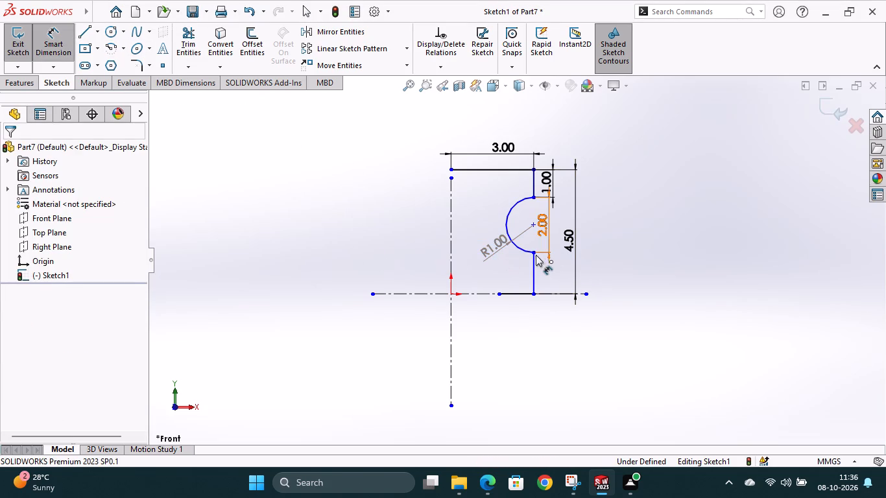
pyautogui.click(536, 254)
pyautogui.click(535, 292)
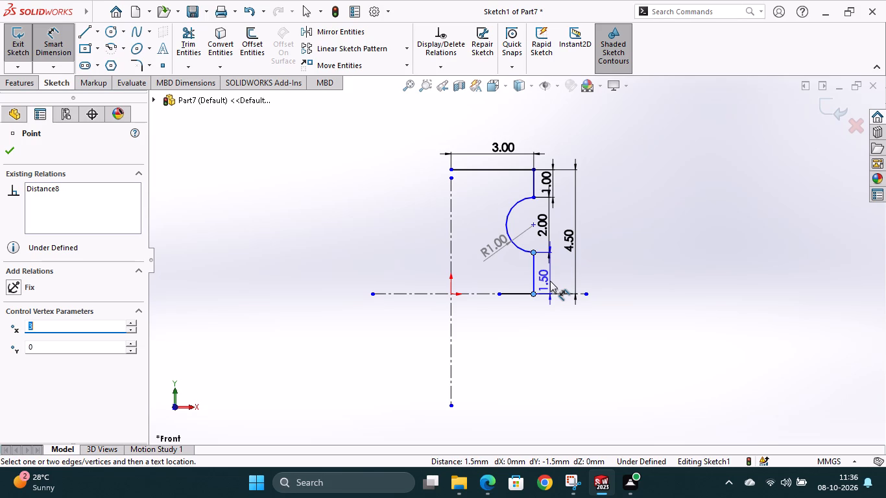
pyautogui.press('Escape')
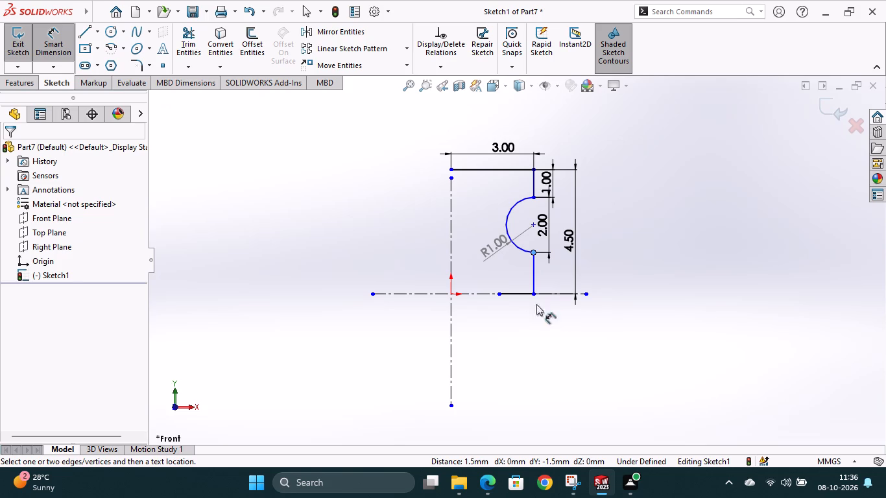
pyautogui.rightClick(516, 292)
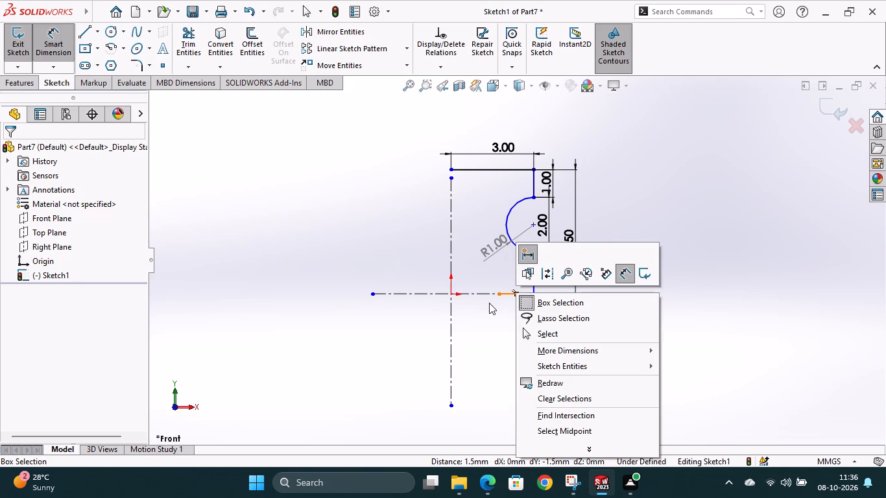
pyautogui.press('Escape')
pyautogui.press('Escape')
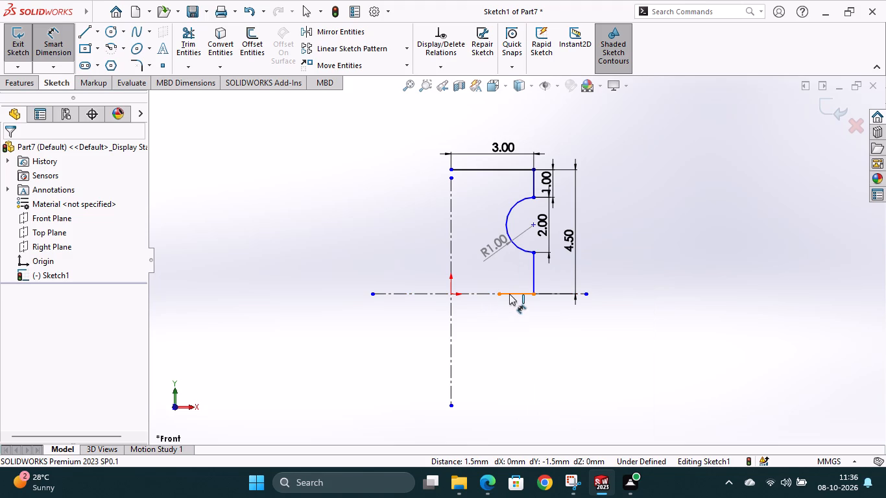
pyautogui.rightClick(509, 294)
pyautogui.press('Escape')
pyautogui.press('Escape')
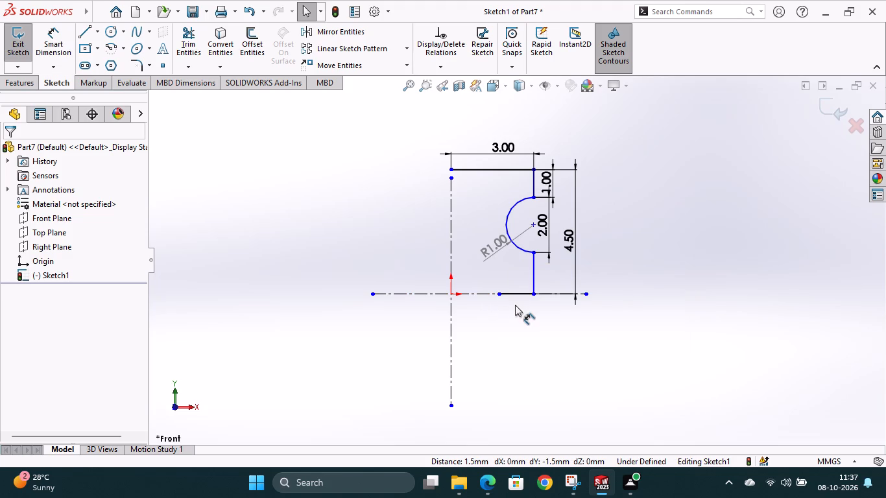
# Delete the short horizontal line lying on the horizontal centerline at the profile's bottom corner.
pyautogui.click(522, 293)
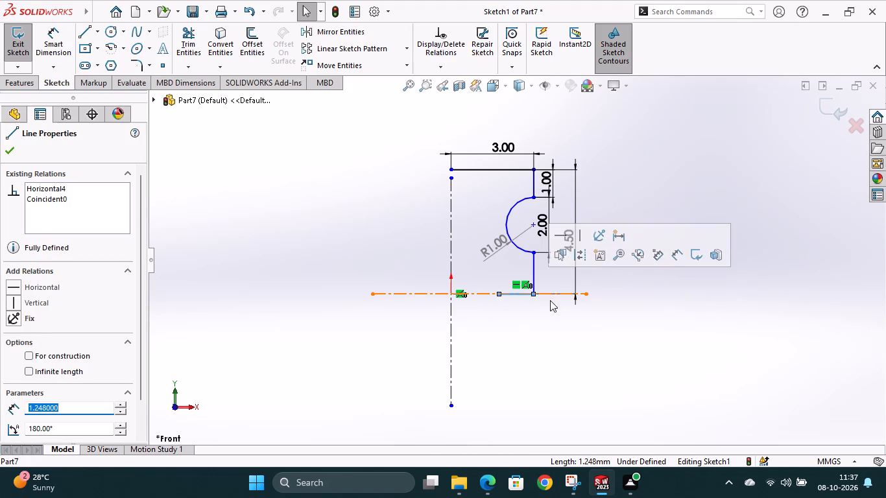
pyautogui.press('Delete')
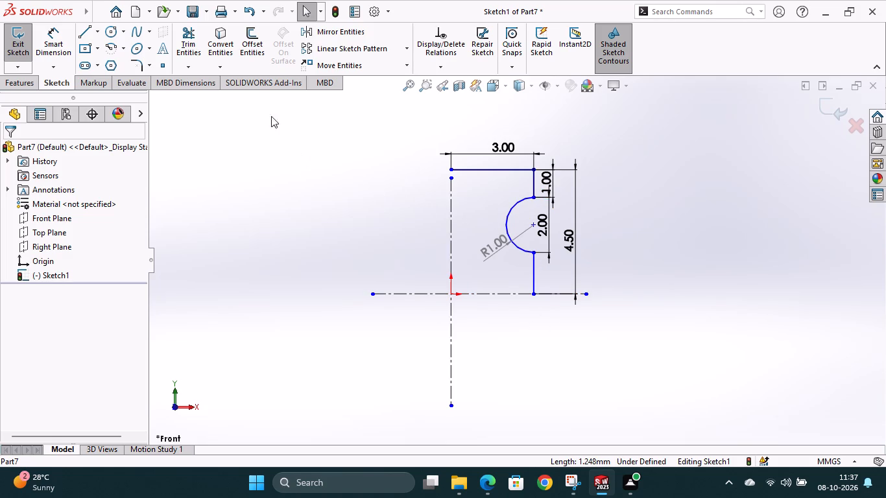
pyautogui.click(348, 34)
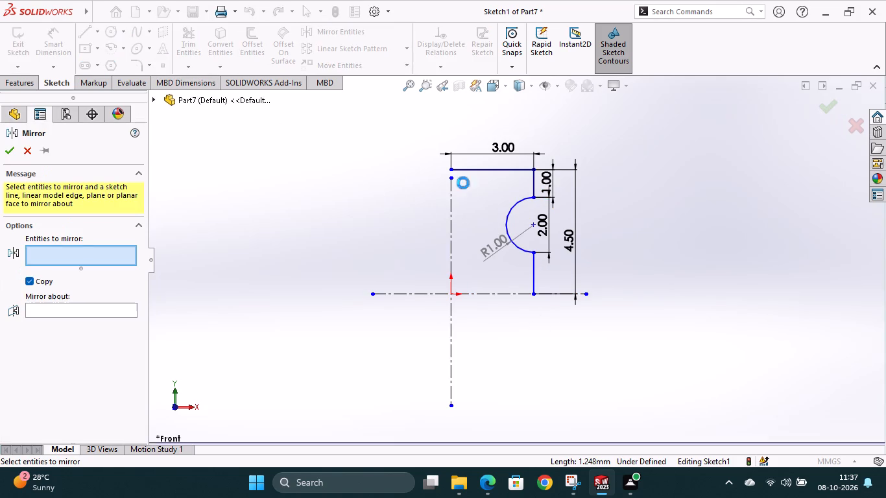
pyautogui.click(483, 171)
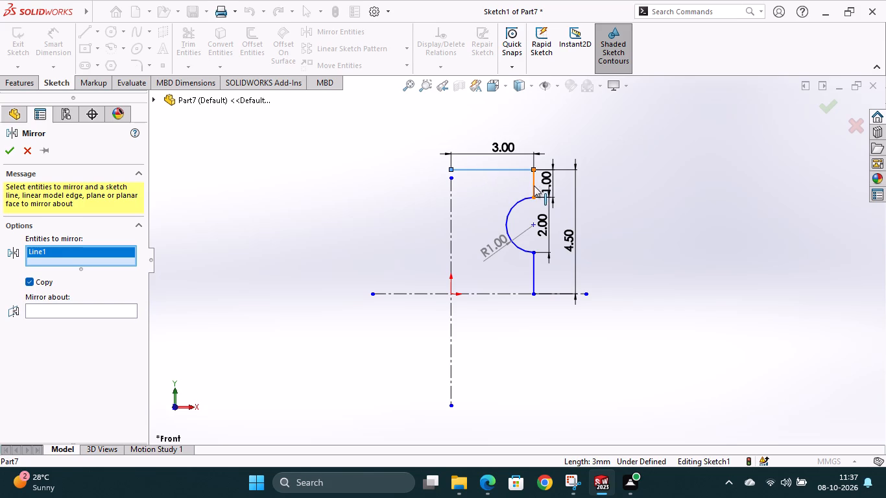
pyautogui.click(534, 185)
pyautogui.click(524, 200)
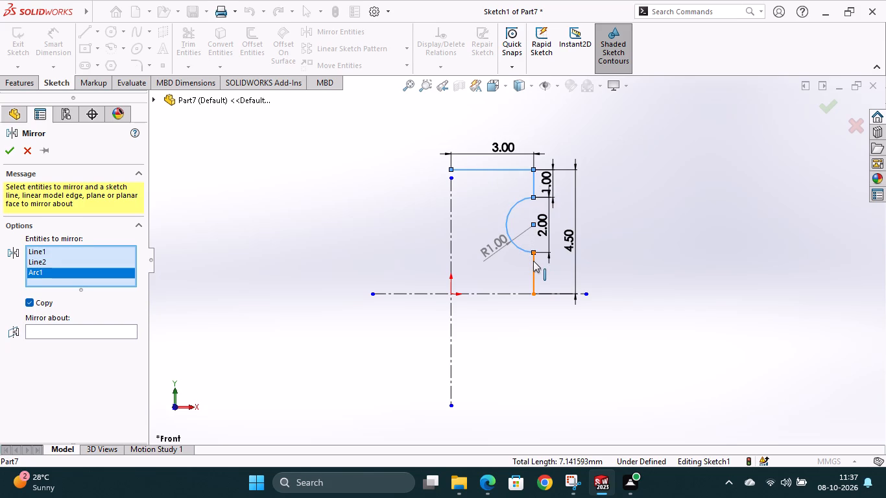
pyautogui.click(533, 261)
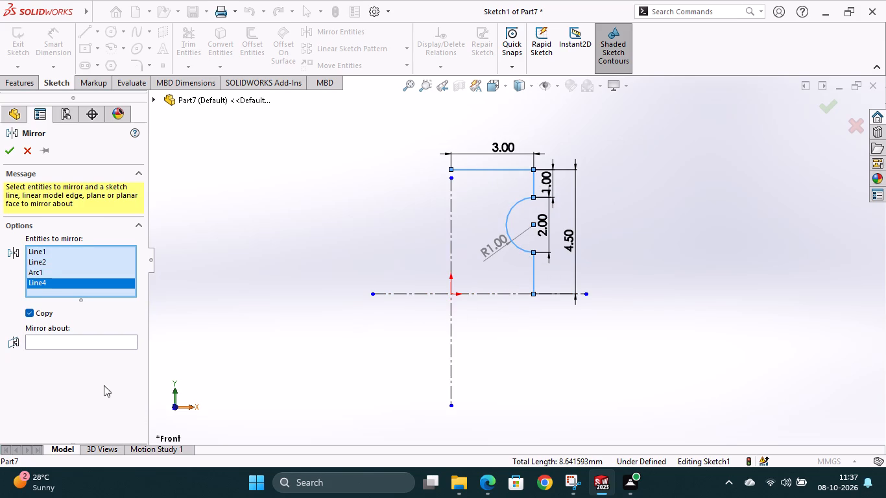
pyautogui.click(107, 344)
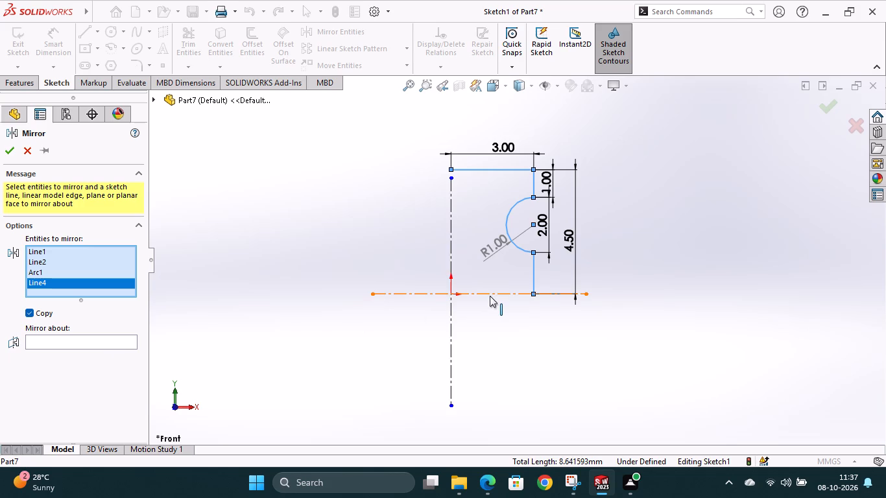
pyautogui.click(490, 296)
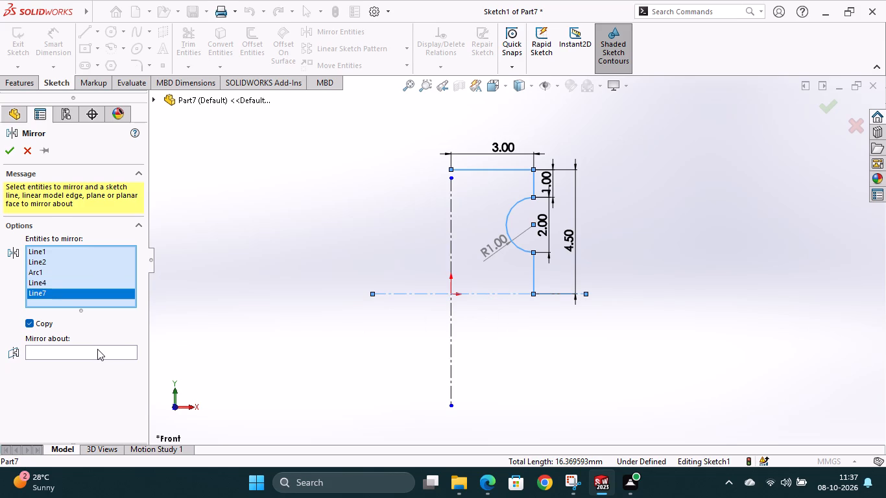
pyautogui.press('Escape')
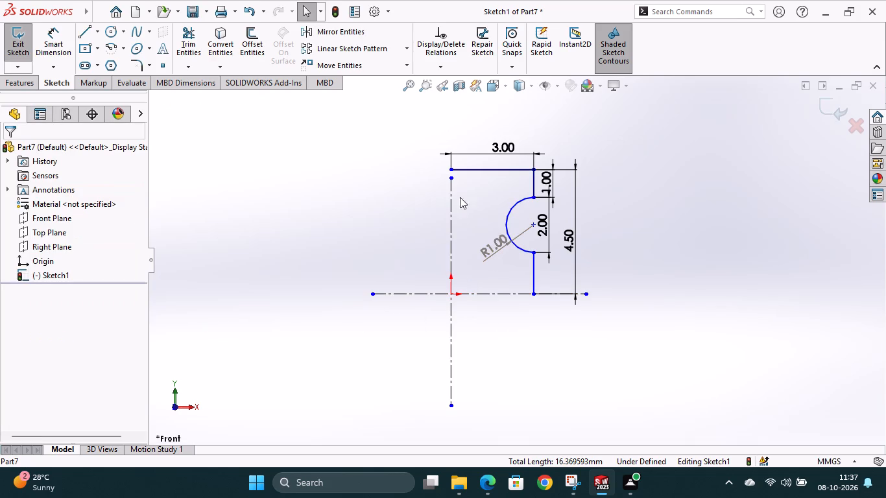
# Mirror the top horizontal line, both vertical segments and the semicircular arc about the horizontal centerline, keeping the originals.
pyautogui.click(350, 38)
pyautogui.click(494, 172)
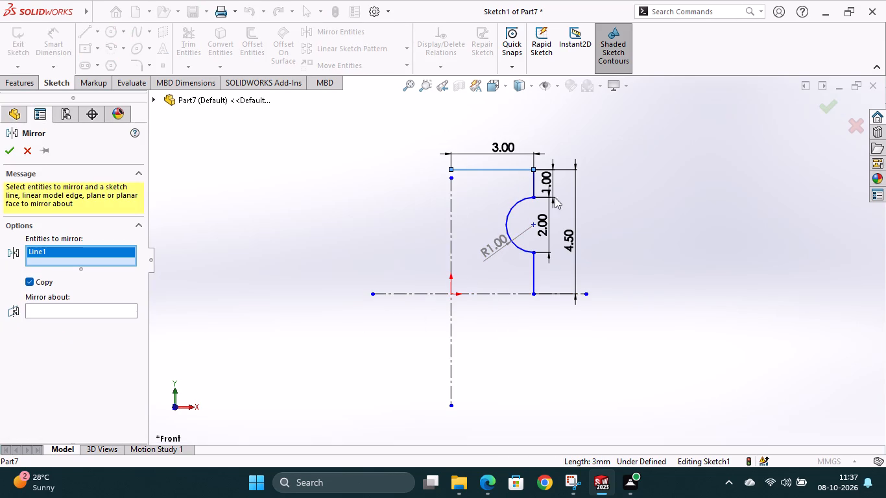
pyautogui.click(536, 188)
pyautogui.click(524, 202)
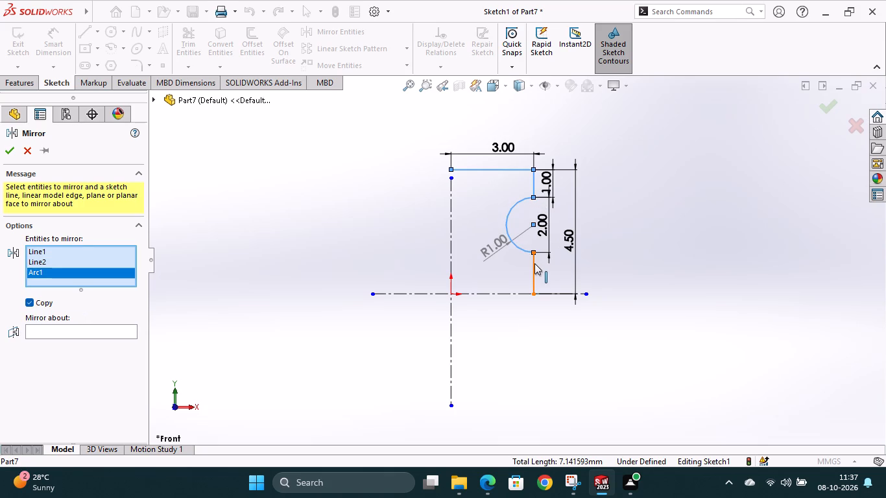
pyautogui.click(534, 265)
pyautogui.click(103, 340)
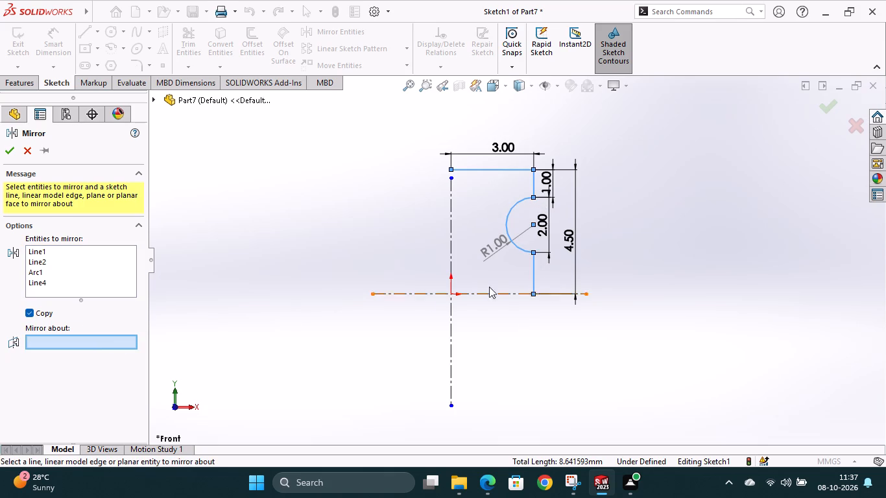
pyautogui.click(433, 294)
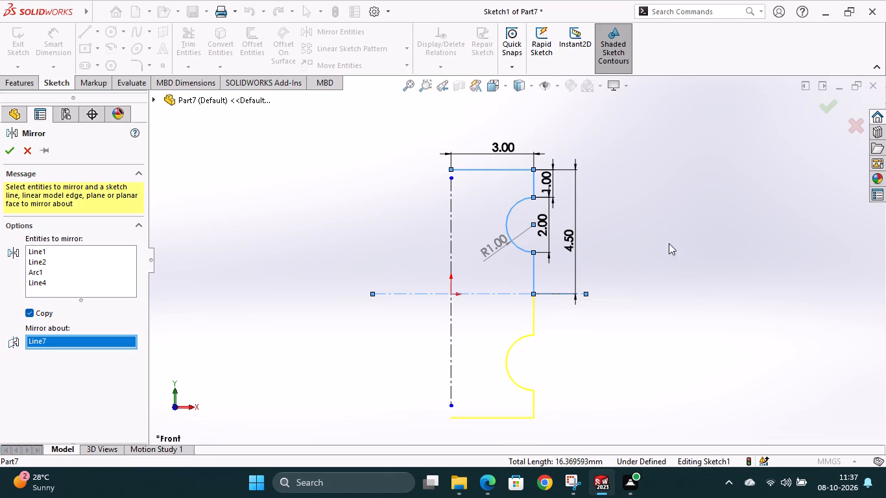
pyautogui.click(822, 111)
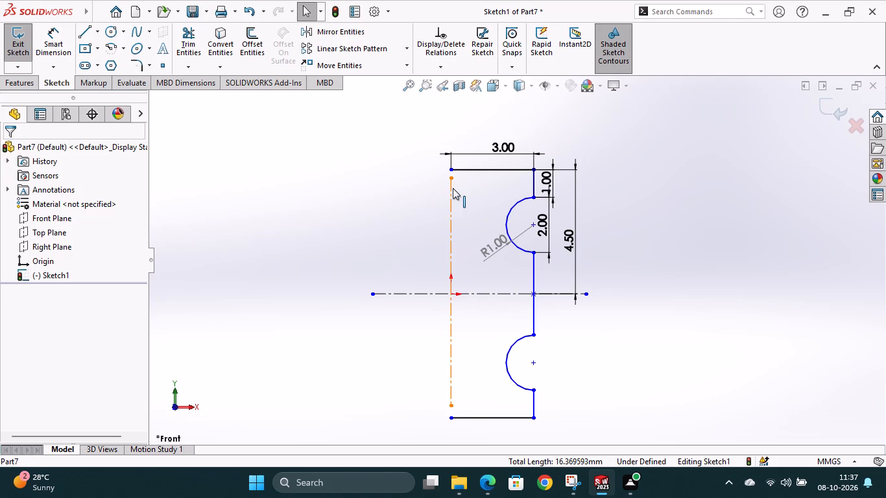
# Extend the vertical centerline past the profile's top and bottom edges, to about 5.77 mm above and 5.01 mm below the origin.
pyautogui.moveTo(451, 178); pyautogui.dragTo(451, 135)
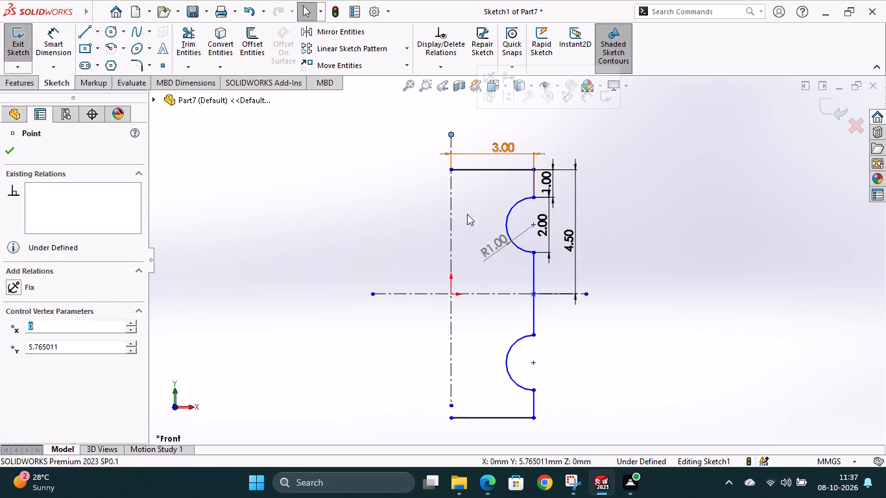
pyautogui.moveTo(451, 404); pyautogui.dragTo(453, 432)
pyautogui.click(453, 432)
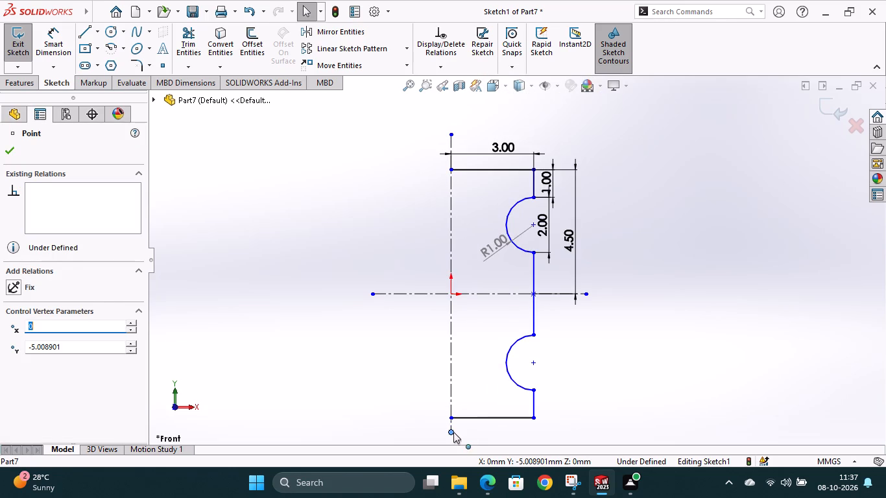
pyautogui.scroll(-1, 615, 383)
pyautogui.scroll(1, 615, 383)
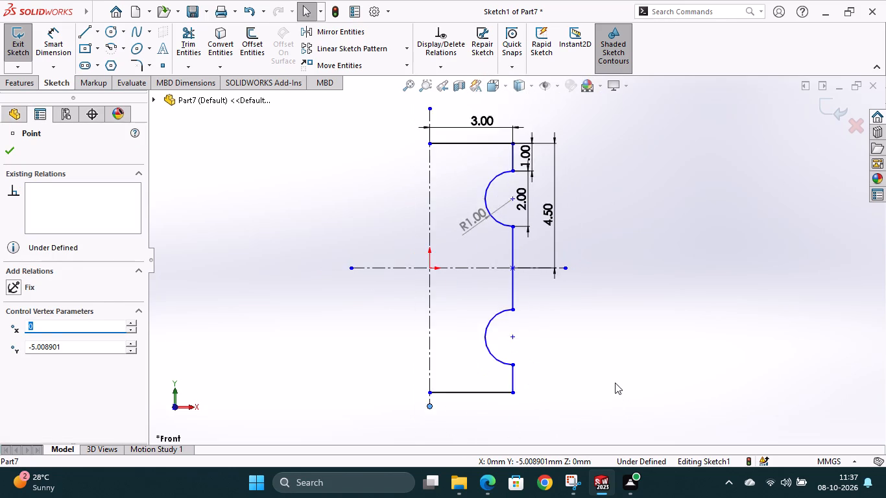
pyautogui.scroll(1, 615, 383)
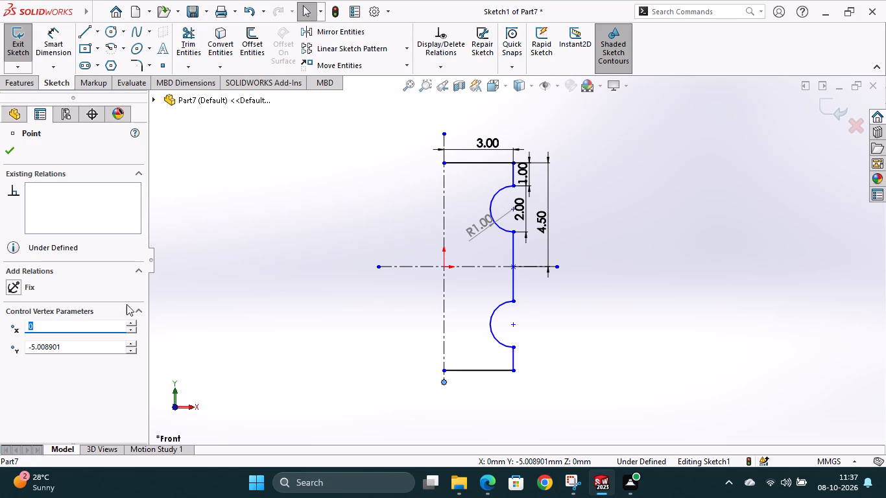
pyautogui.click(12, 151)
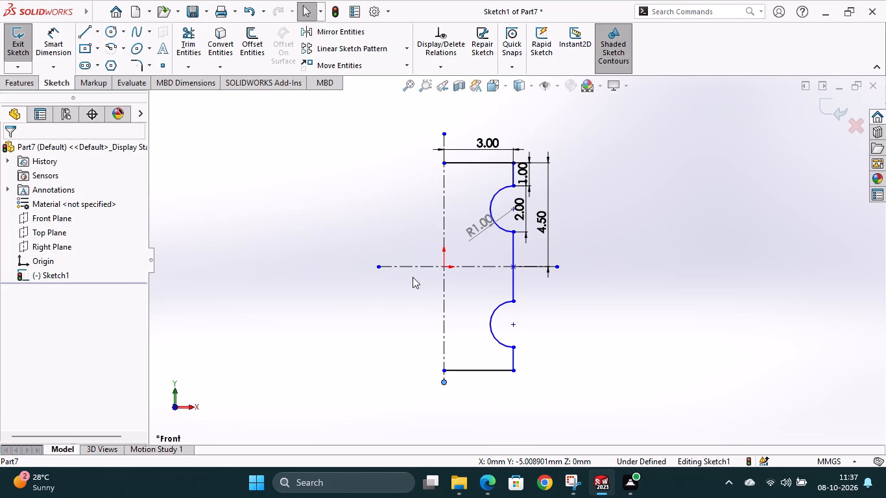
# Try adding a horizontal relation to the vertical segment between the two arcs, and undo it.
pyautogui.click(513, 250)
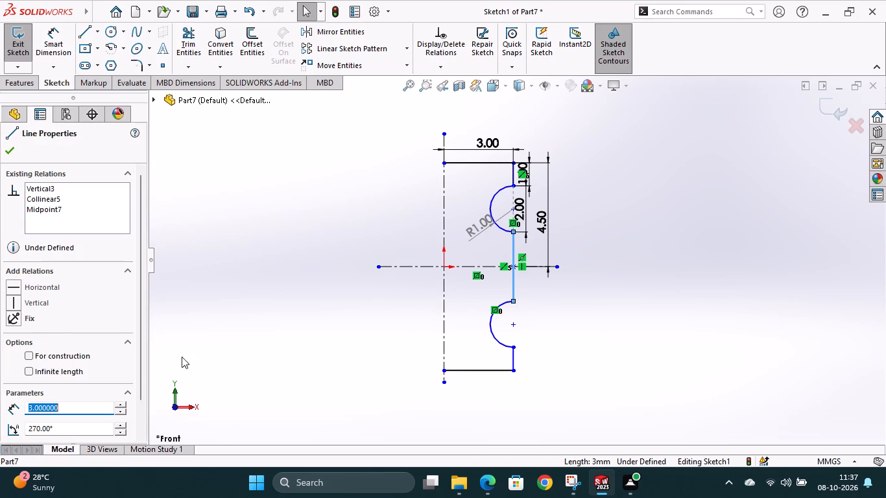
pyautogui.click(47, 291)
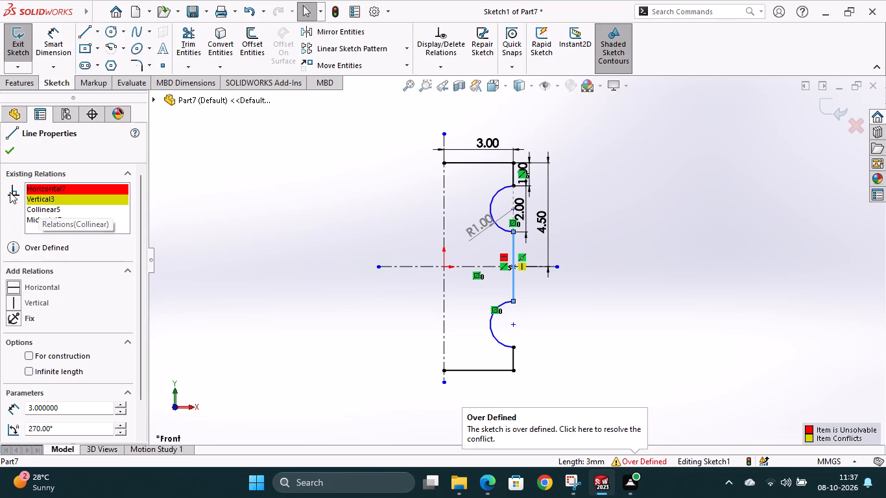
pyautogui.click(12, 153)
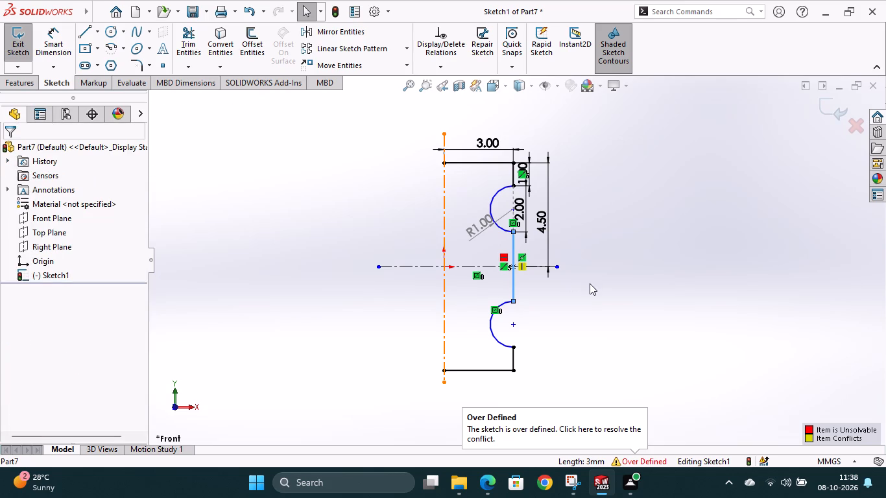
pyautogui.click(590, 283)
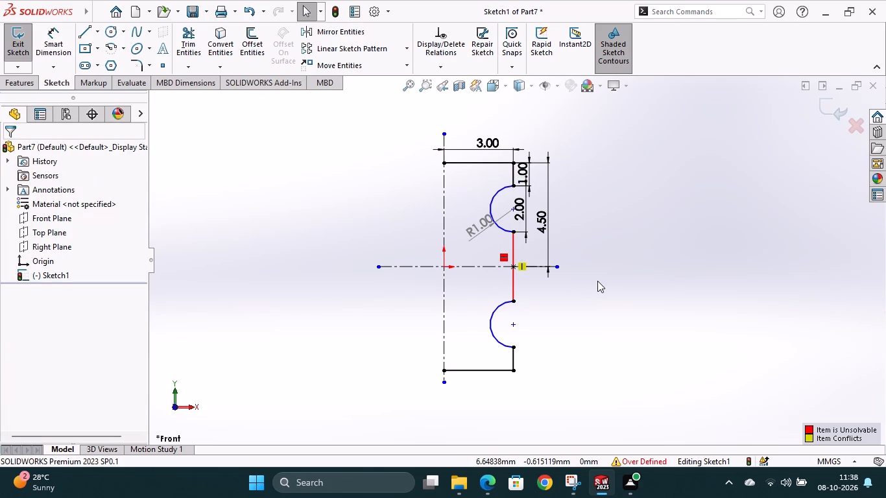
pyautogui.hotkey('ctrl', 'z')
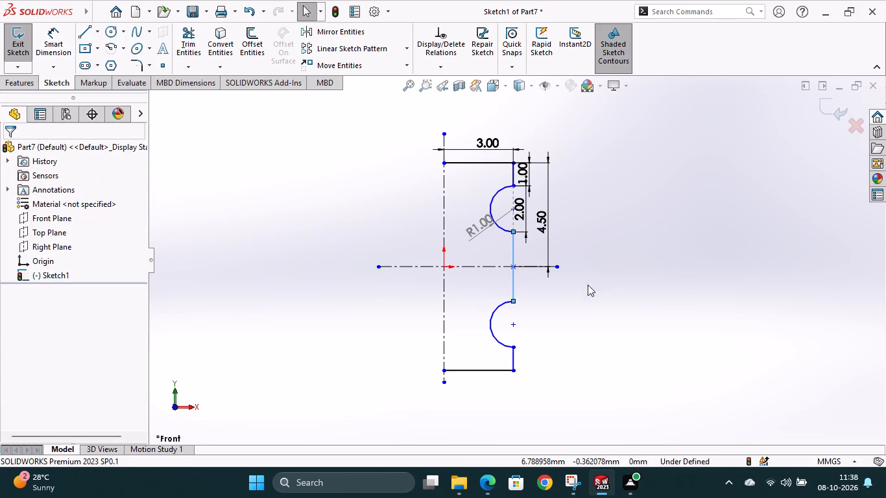
# Examine the mirrored lower half of the profile and the relations on its short bottom vertical segment.
pyautogui.scroll(1, 558, 285)
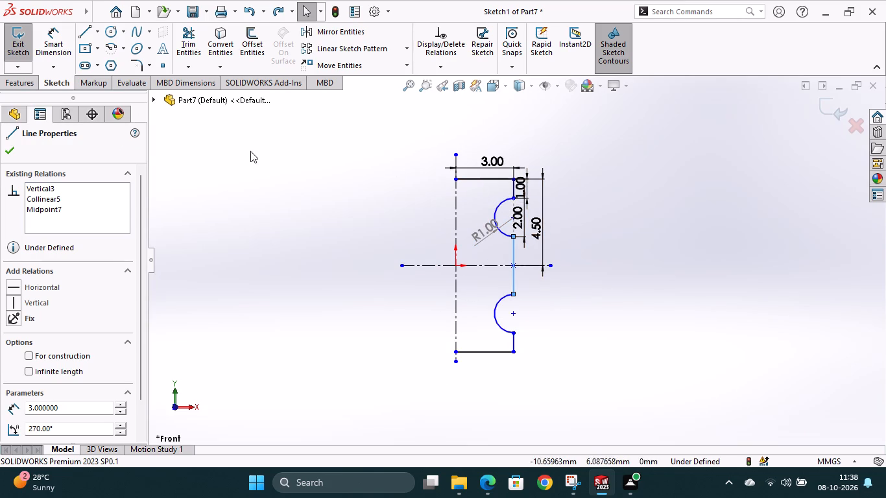
pyautogui.scroll(-1, 538, 257)
pyautogui.scroll(1, 512, 314)
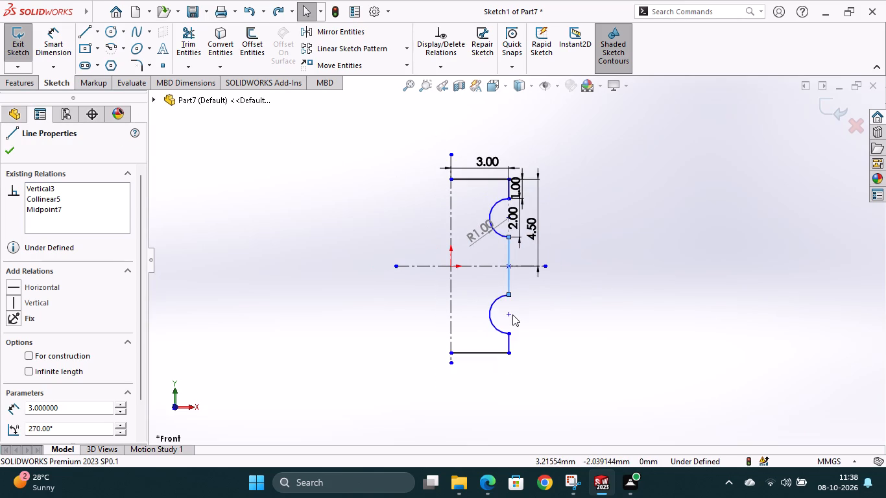
pyautogui.scroll(2, 512, 314)
pyautogui.scroll(-4, 512, 314)
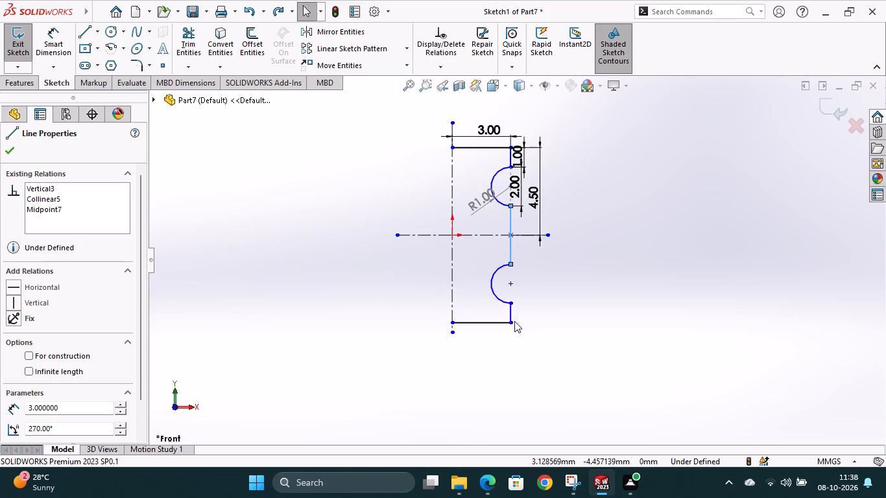
pyautogui.click(510, 305)
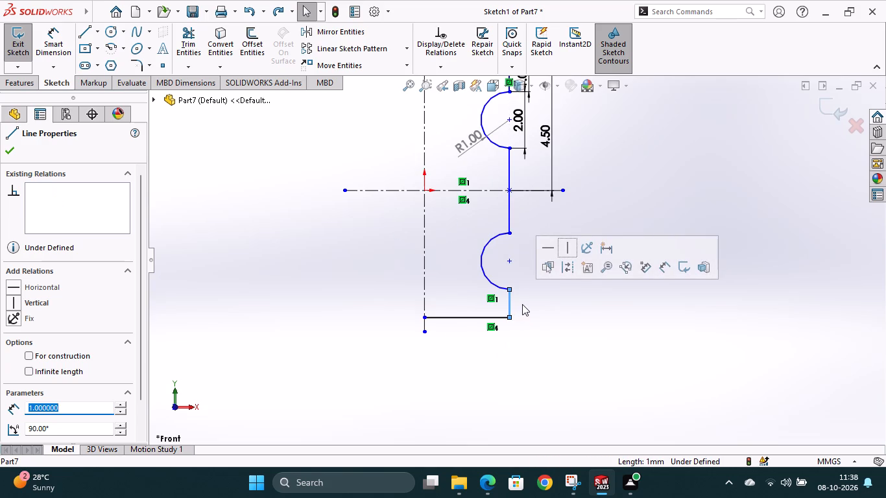
pyautogui.scroll(2, 529, 304)
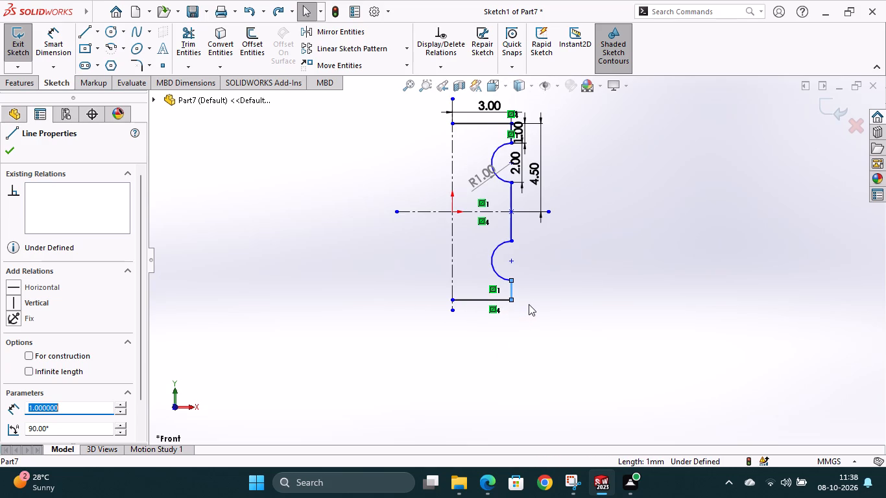
pyautogui.press('Escape')
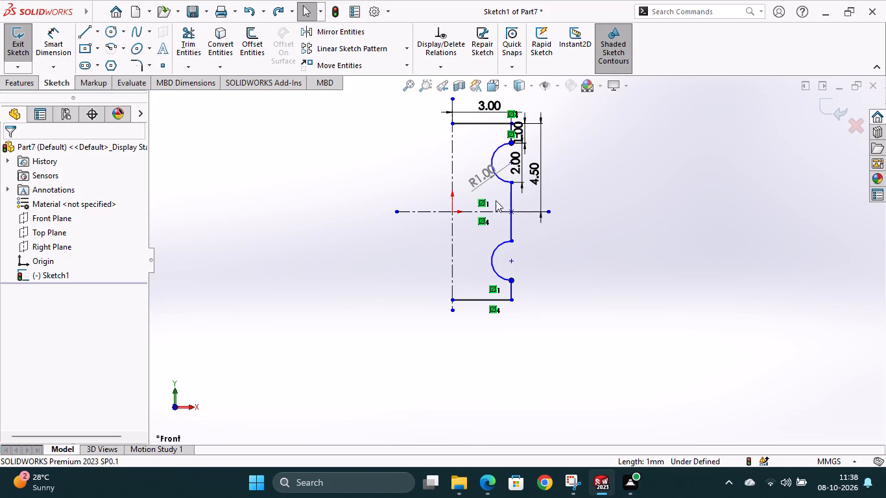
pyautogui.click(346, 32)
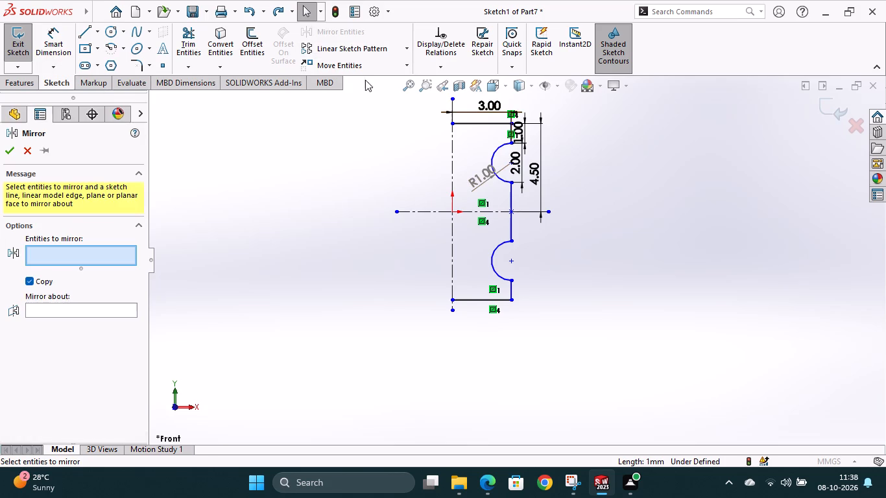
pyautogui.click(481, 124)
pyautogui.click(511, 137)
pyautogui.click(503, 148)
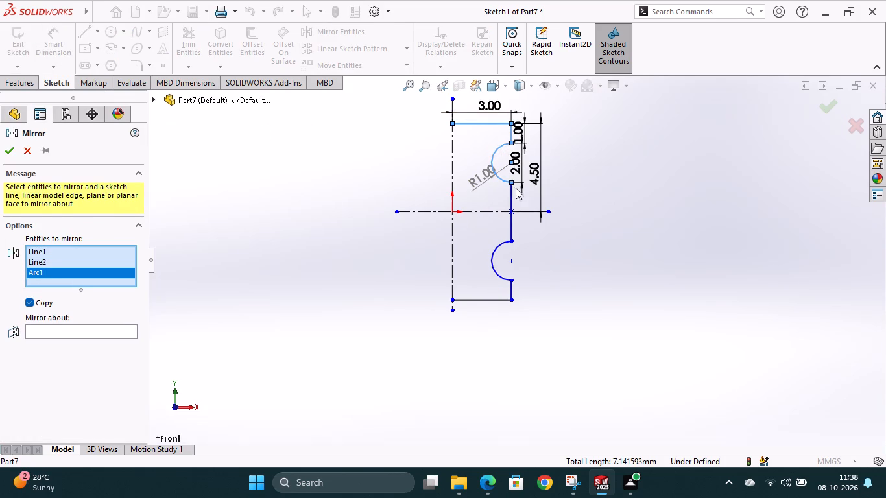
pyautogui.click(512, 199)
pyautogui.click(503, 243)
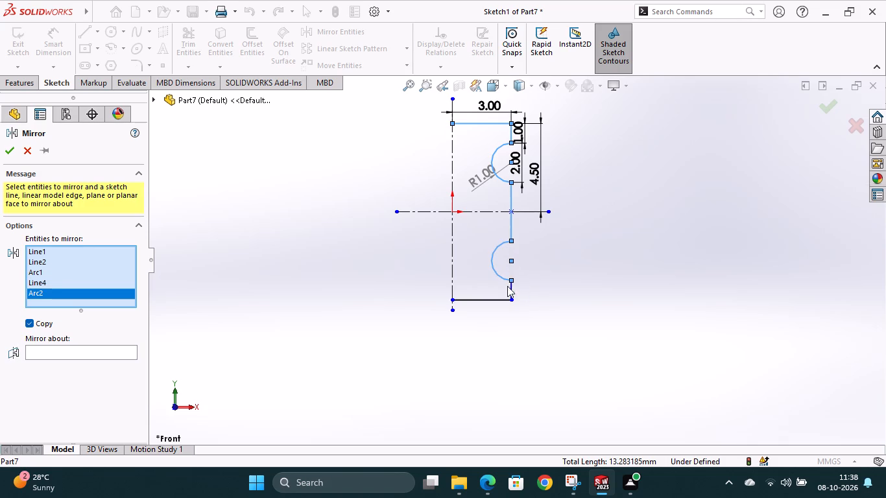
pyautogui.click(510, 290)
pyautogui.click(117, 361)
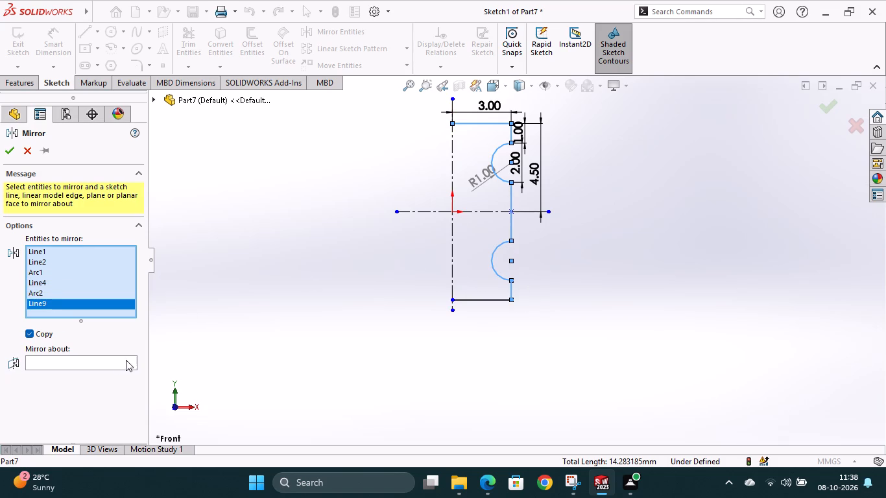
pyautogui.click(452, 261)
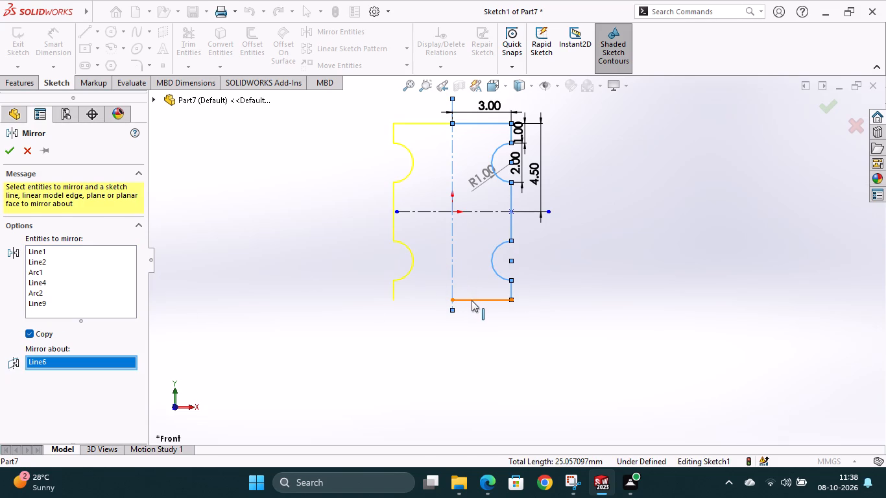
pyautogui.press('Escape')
# Mirror the complete right half of the profile, including the bottom horizontal line and both arcs, about the vertical centerline, keeping the originals.
pyautogui.click(350, 32)
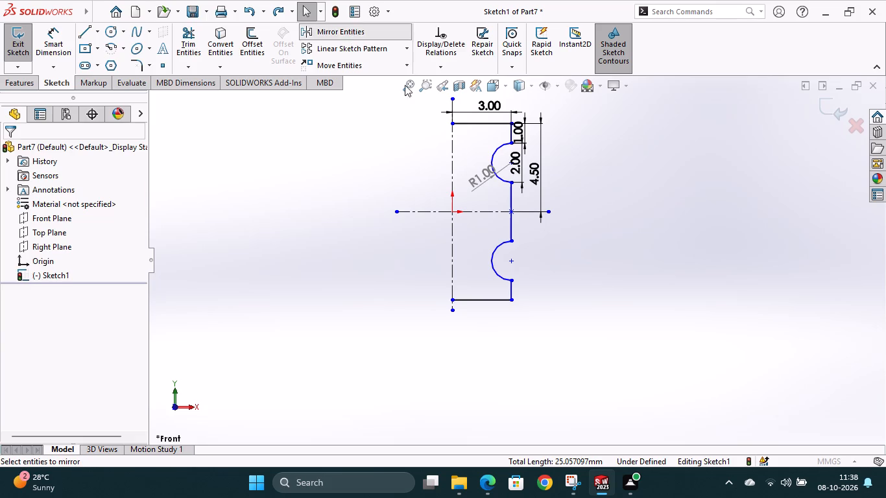
pyautogui.click(481, 124)
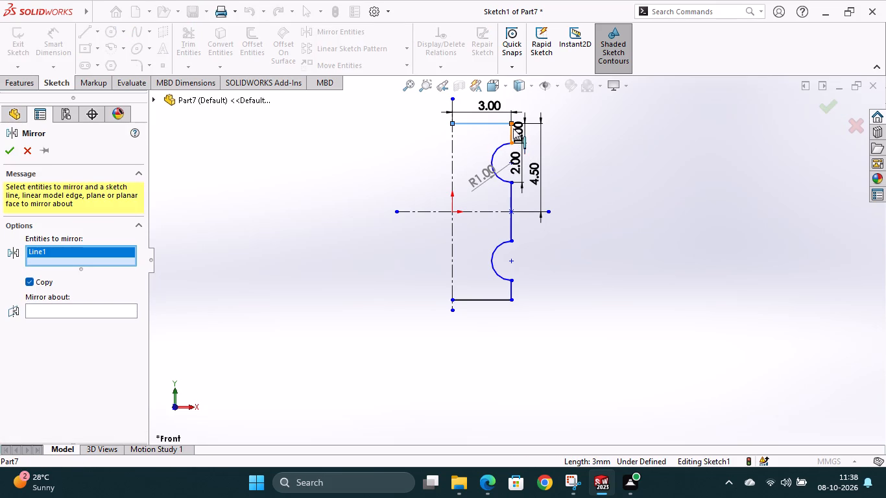
pyautogui.click(513, 133)
pyautogui.click(501, 147)
pyautogui.click(511, 195)
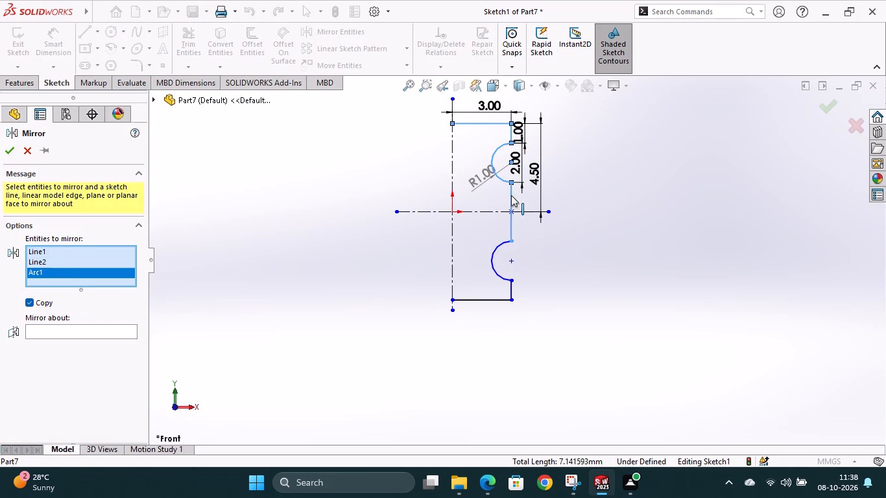
pyautogui.click(503, 242)
pyautogui.click(512, 288)
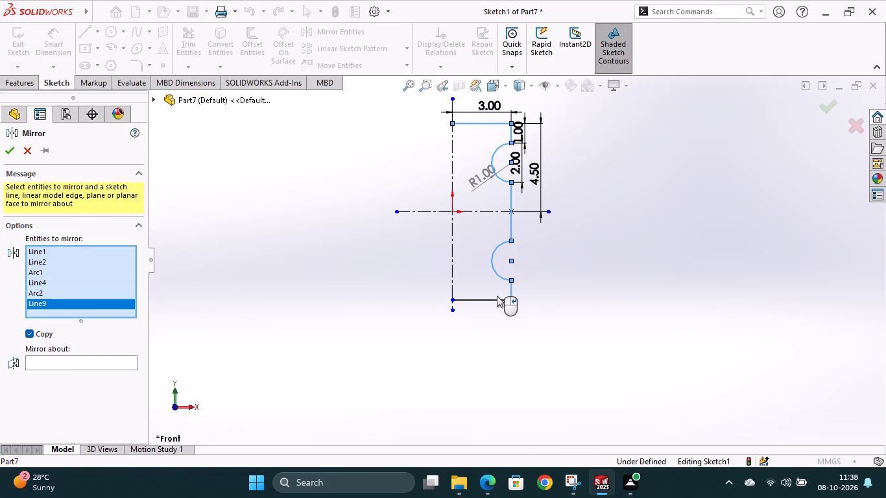
pyautogui.click(493, 301)
pyautogui.click(104, 381)
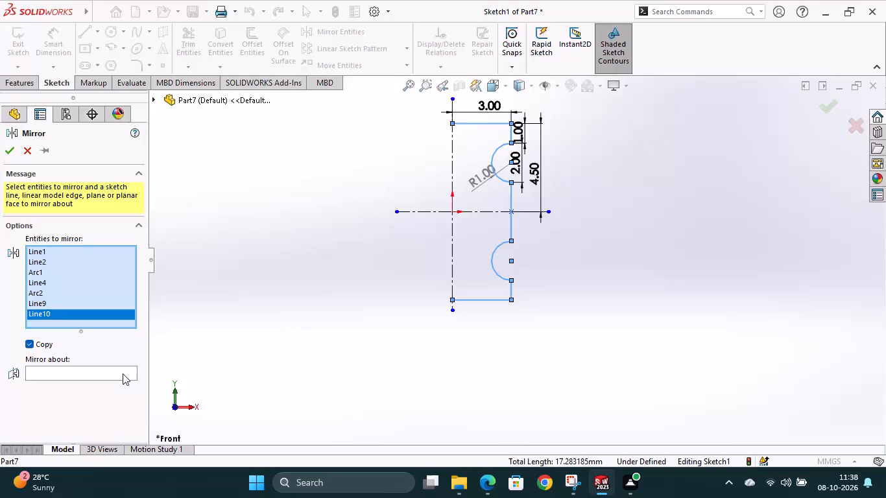
pyautogui.click(123, 373)
pyautogui.click(451, 250)
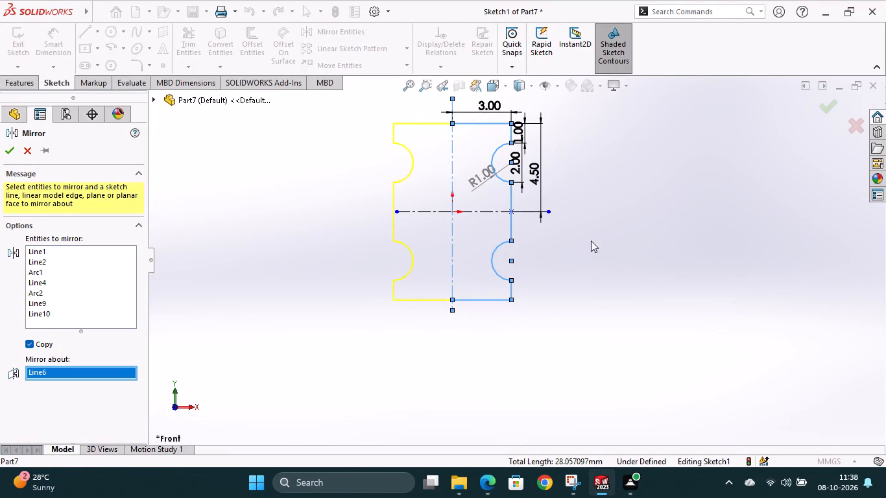
pyautogui.click(827, 115)
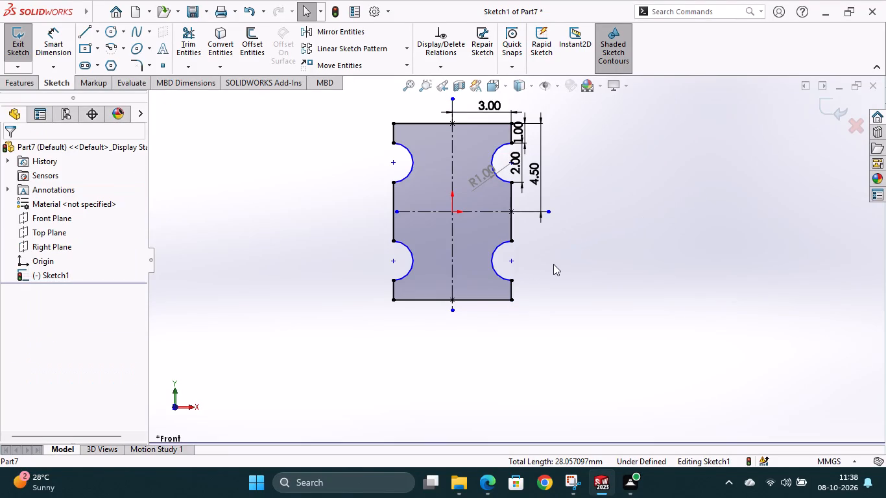
pyautogui.press('Escape')
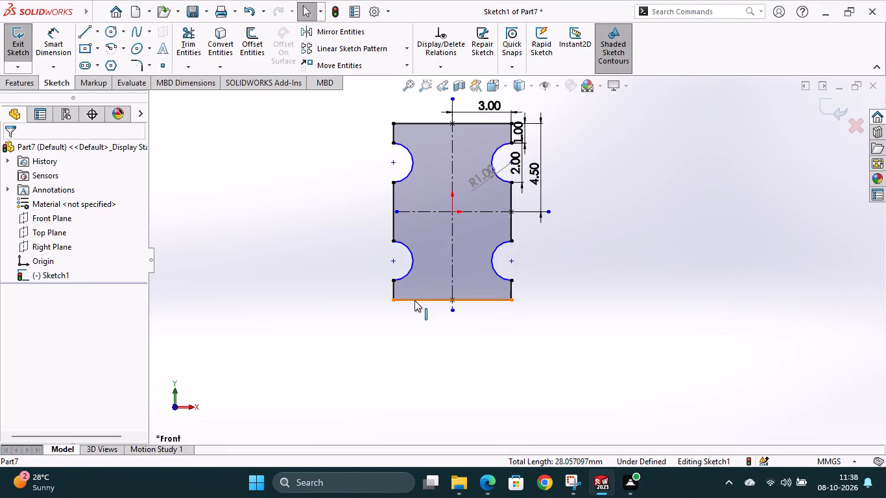
# Dimension the center of the lower-left arc 3 mm from the vertical centerline, placing the dimension below the profile.
pyautogui.click(67, 31)
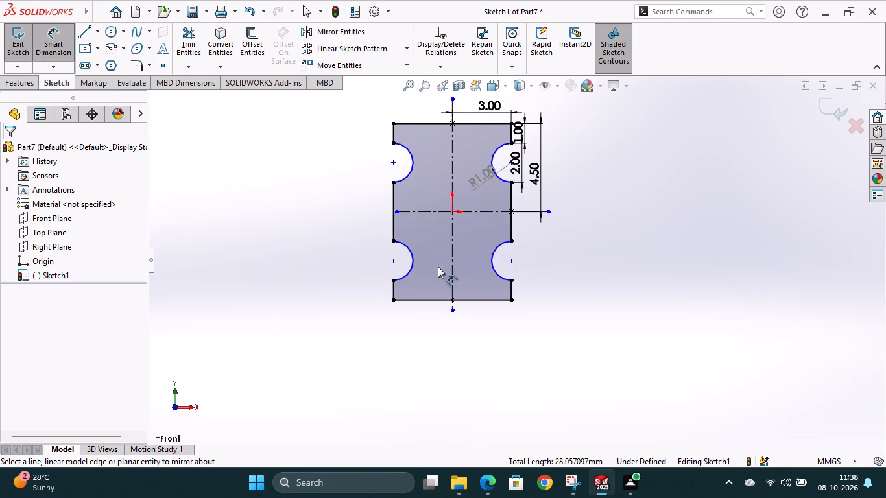
pyautogui.click(449, 269)
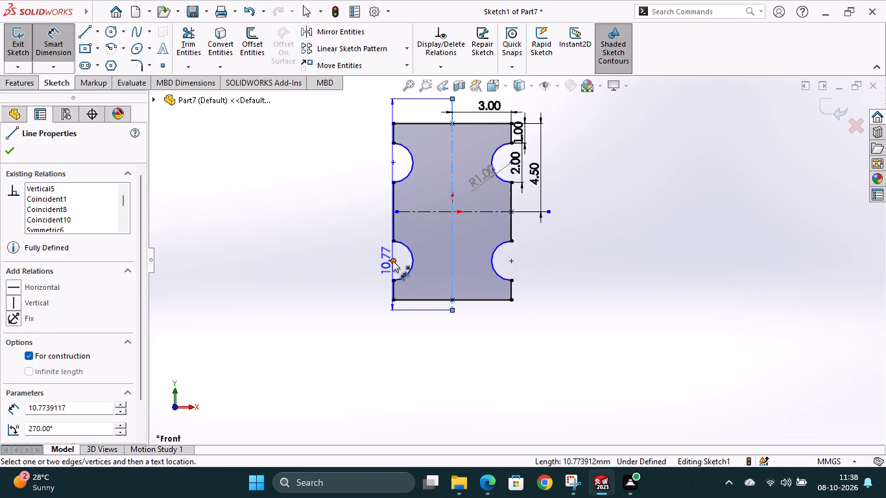
pyautogui.click(393, 261)
pyautogui.click(422, 332)
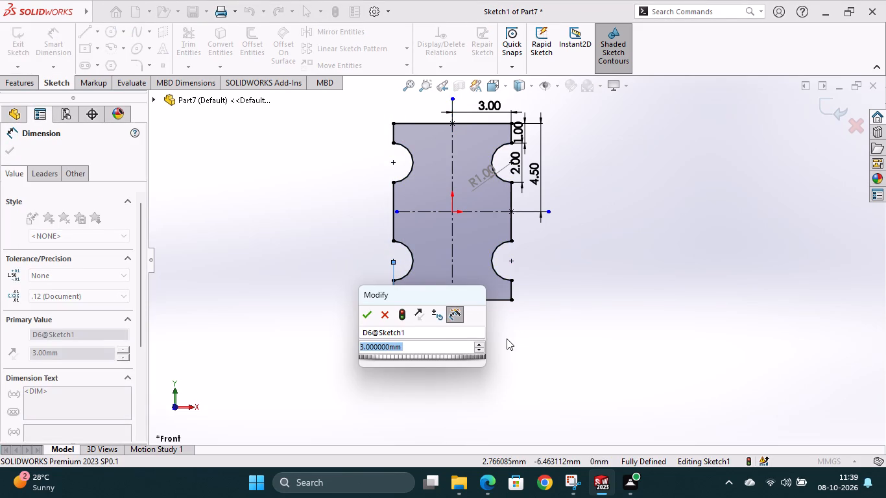
pyautogui.press('Return')
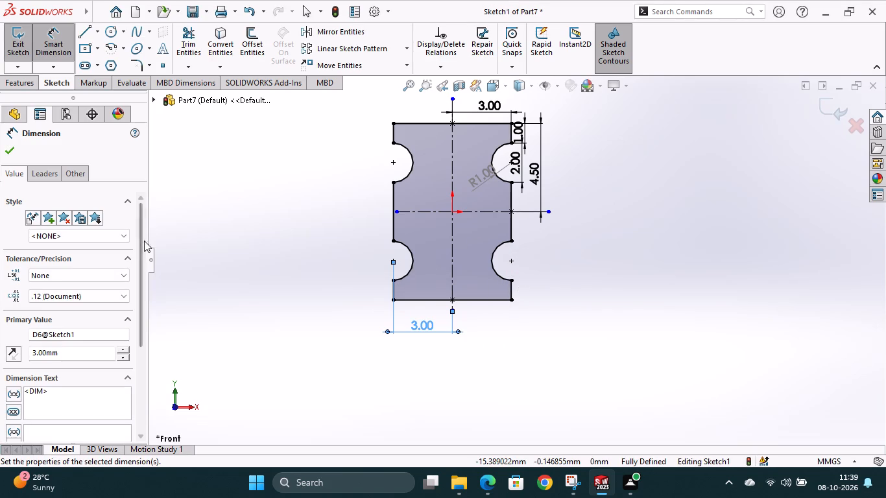
# Extrude the closed profile as a blind boss 1 mm deep from the sketch plane.
pyautogui.click(25, 85)
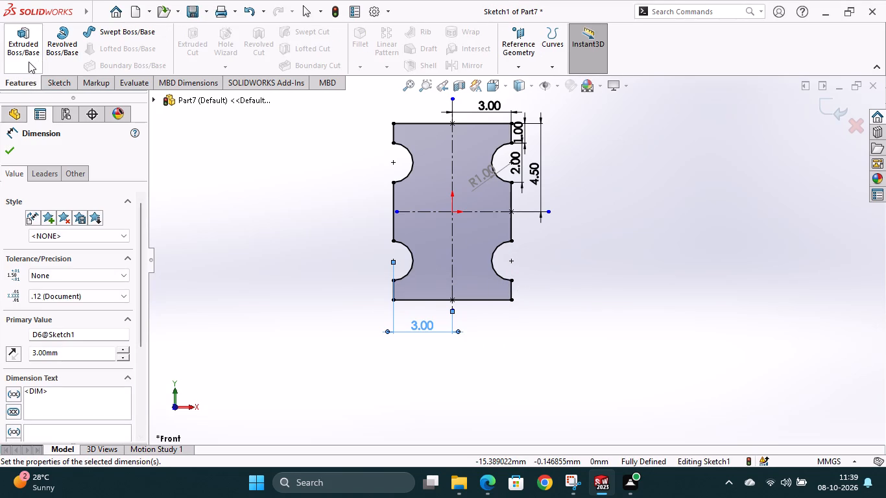
pyautogui.click(29, 62)
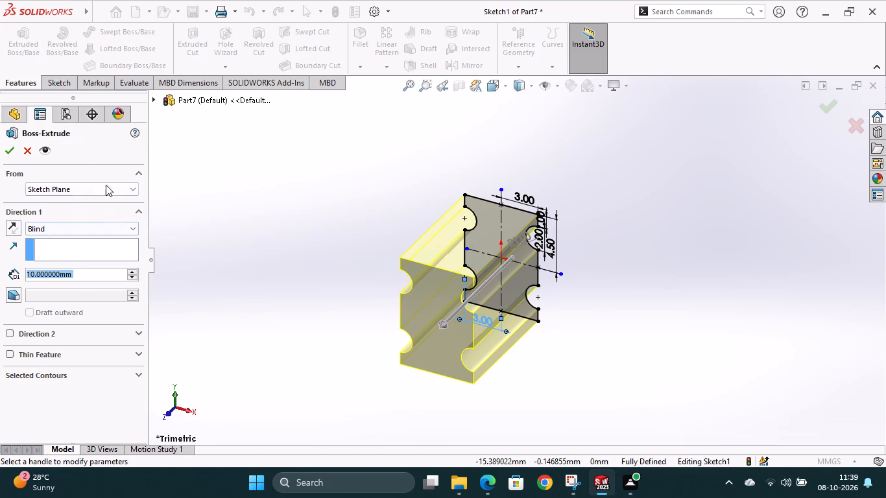
pyautogui.click(79, 275)
pyautogui.click(79, 275)
pyautogui.press('1')
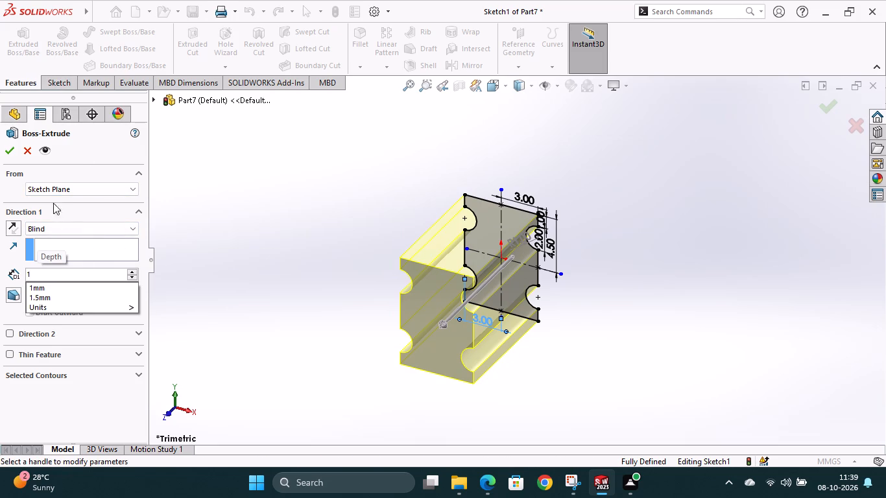
pyautogui.click(12, 152)
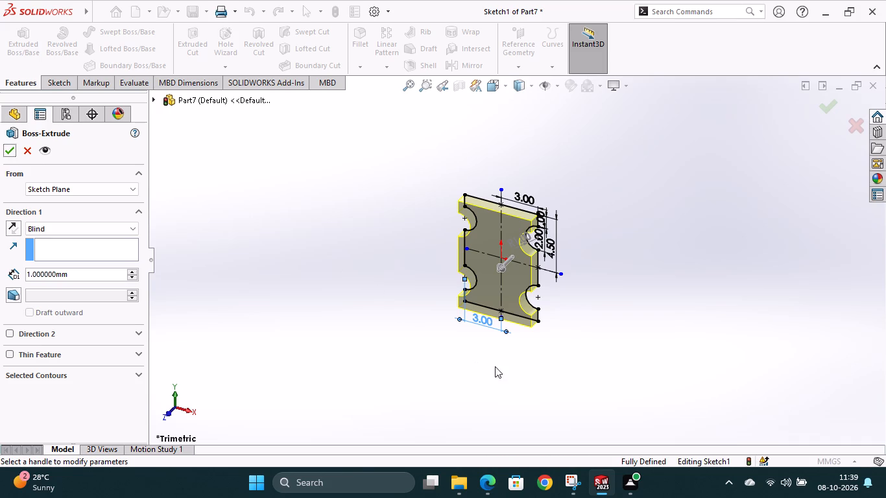
pyautogui.moveTo(501, 368); pyautogui.dragTo(532, 372, button='middle')
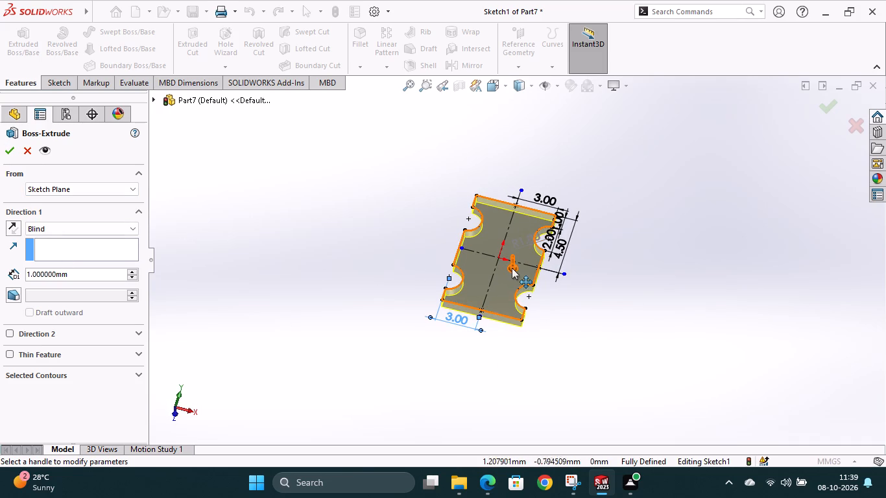
pyautogui.scroll(-1, 565, 304)
pyautogui.moveTo(565, 304); pyautogui.dragTo(473, 275, button='middle')
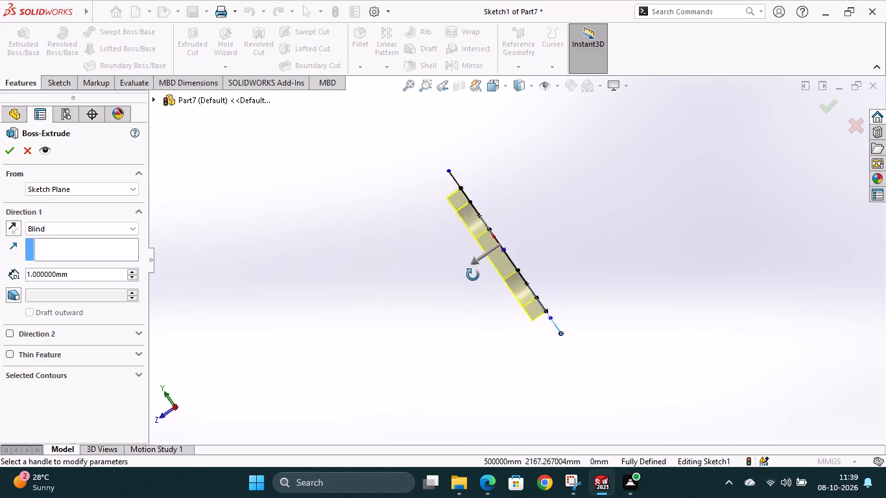
pyautogui.moveTo(473, 275); pyautogui.dragTo(479, 279, button='middle')
pyautogui.click(475, 261)
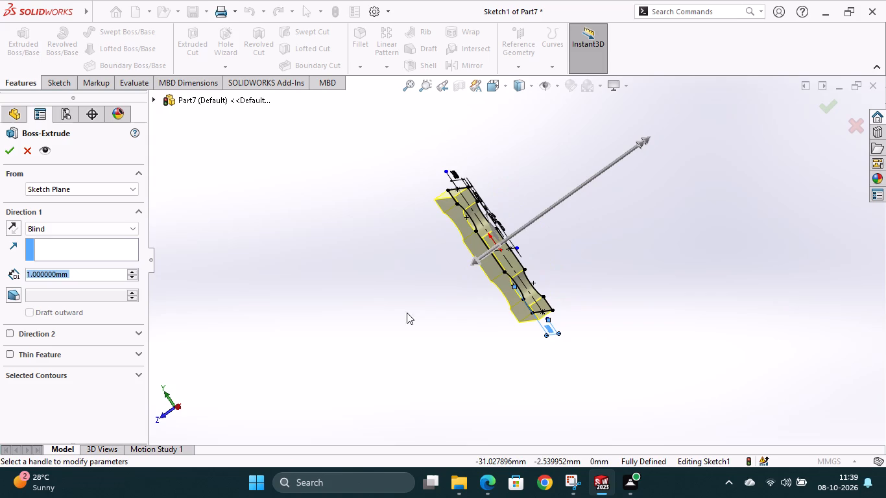
pyautogui.click(11, 152)
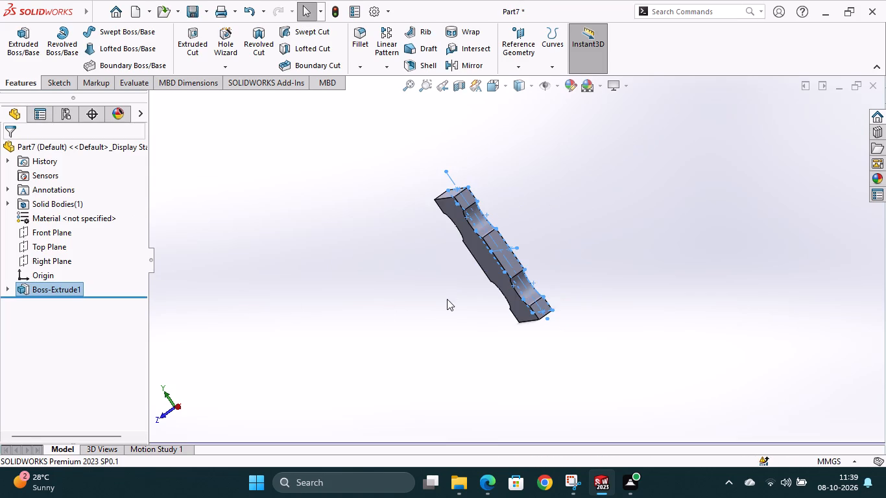
# Start a sketch on the plate's front face and draw a center rectangle about 3.55 by 1.49 mm centered on the origin.
pyautogui.moveTo(447, 300); pyautogui.dragTo(544, 201, button='middle')
pyautogui.scroll(1, 564, 226)
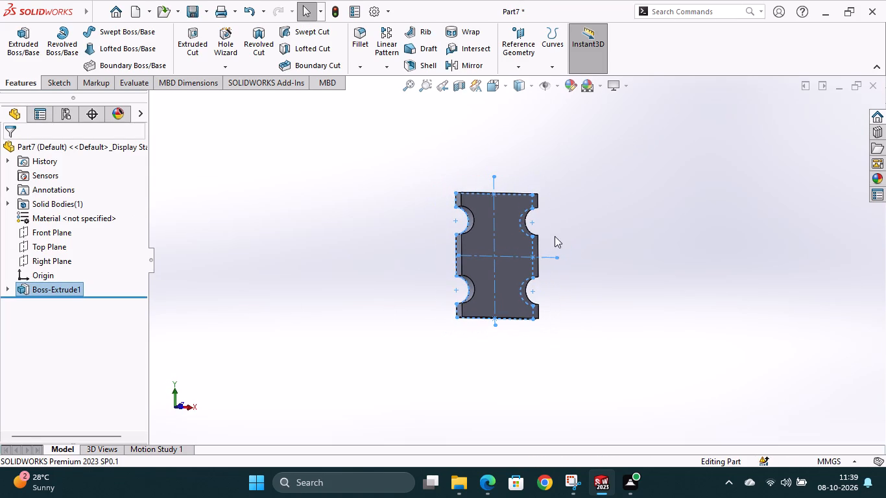
pyautogui.click(501, 237)
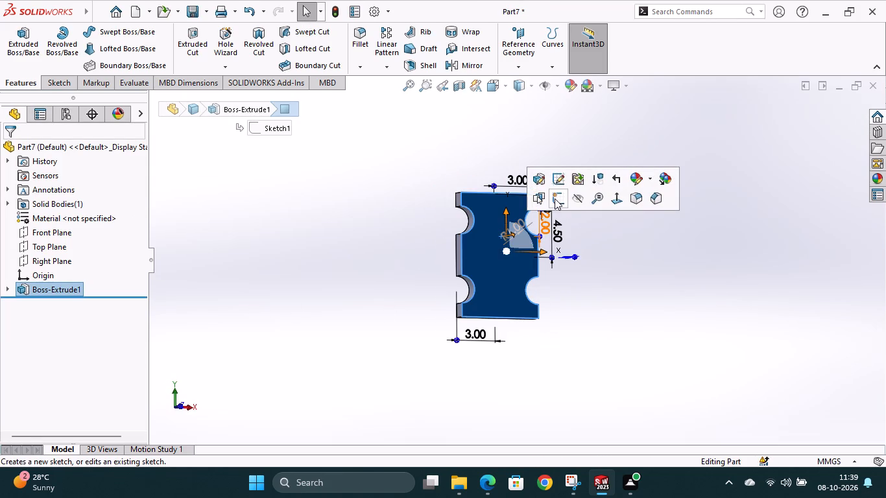
pyautogui.click(555, 198)
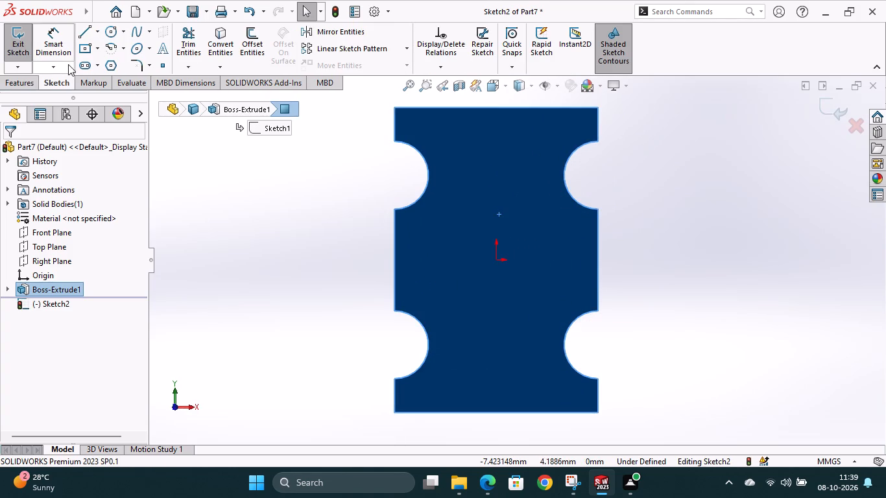
pyautogui.click(85, 50)
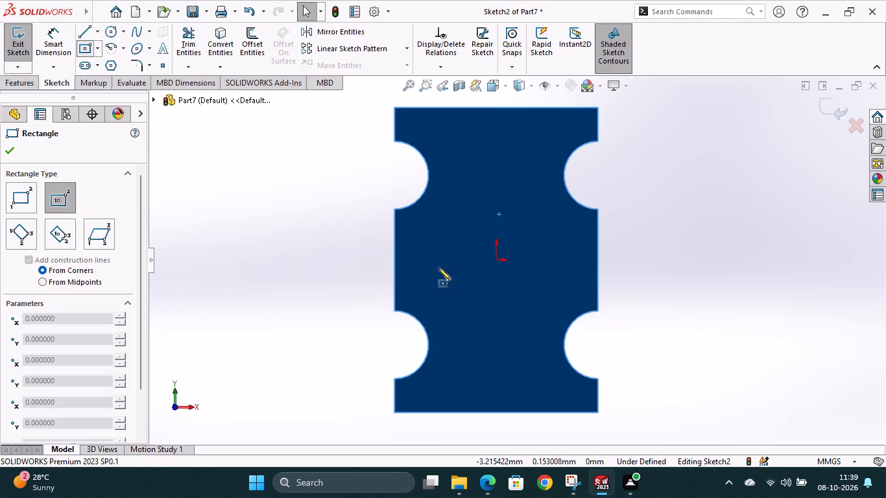
pyautogui.click(496, 261)
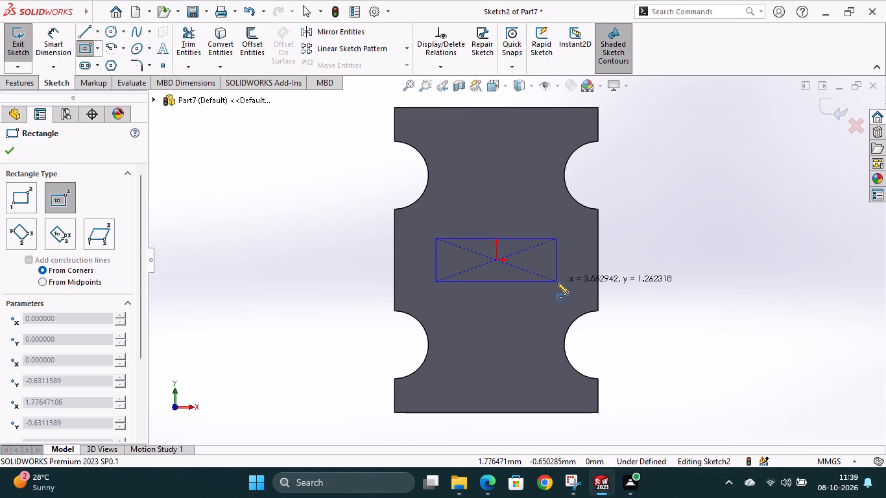
pyautogui.click(557, 285)
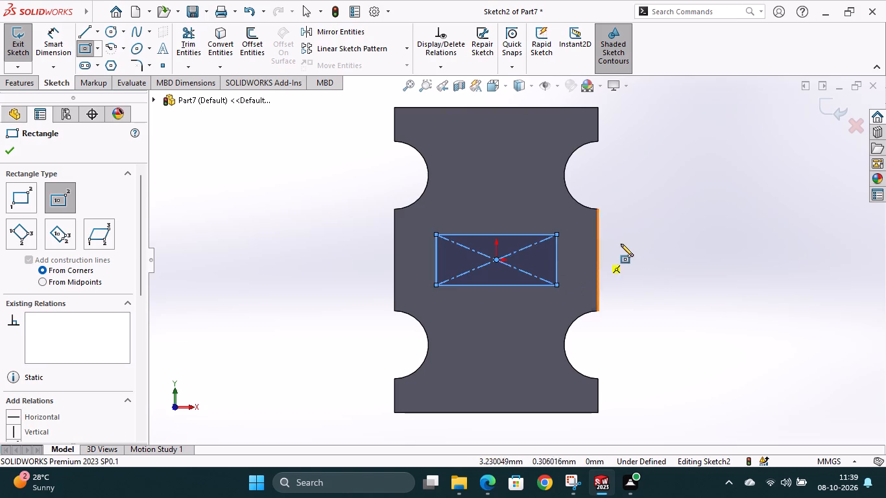
pyautogui.press('Escape')
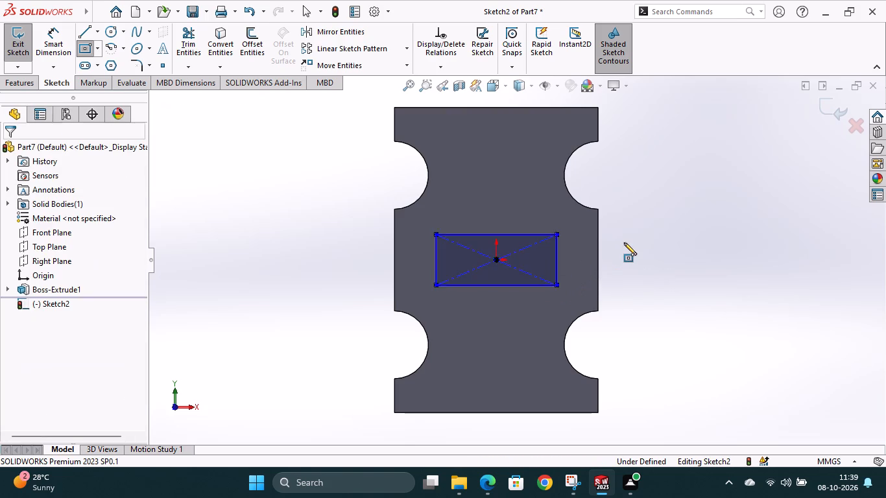
# Dimension the rectangle 1 mm high and 3 mm wide.
pyautogui.click(66, 37)
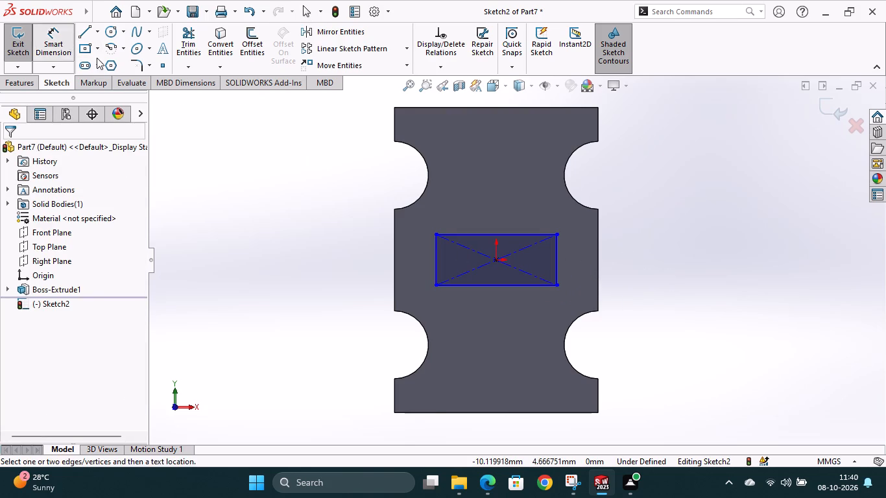
pyautogui.click(437, 233)
pyautogui.click(436, 285)
pyautogui.click(420, 267)
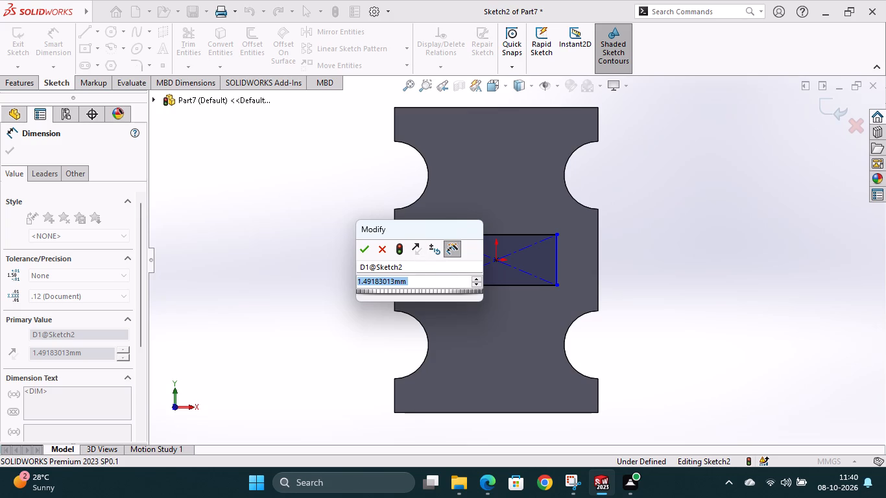
pyautogui.press('1')
pyautogui.press('Return')
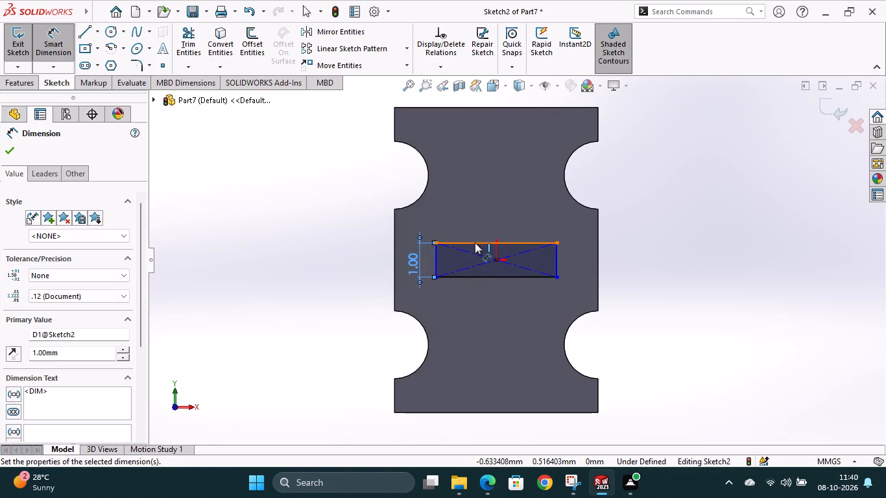
pyautogui.click(475, 243)
pyautogui.click(484, 227)
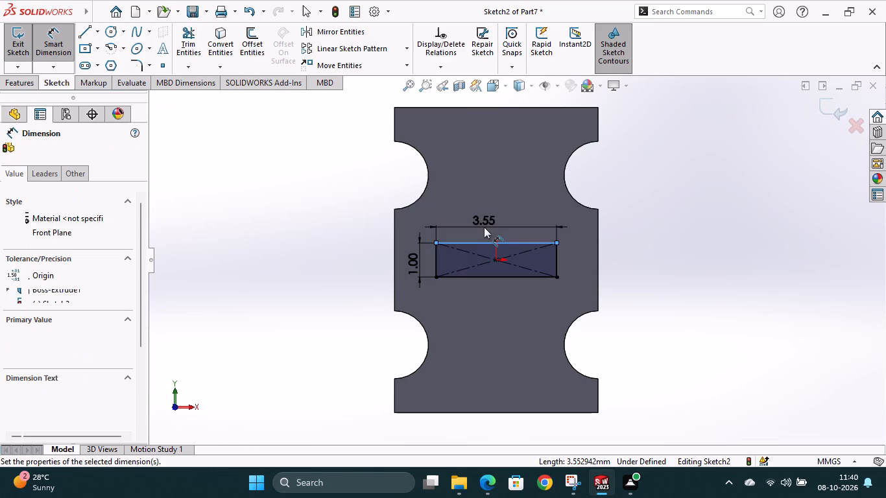
pyautogui.press('3')
pyautogui.press('Return')
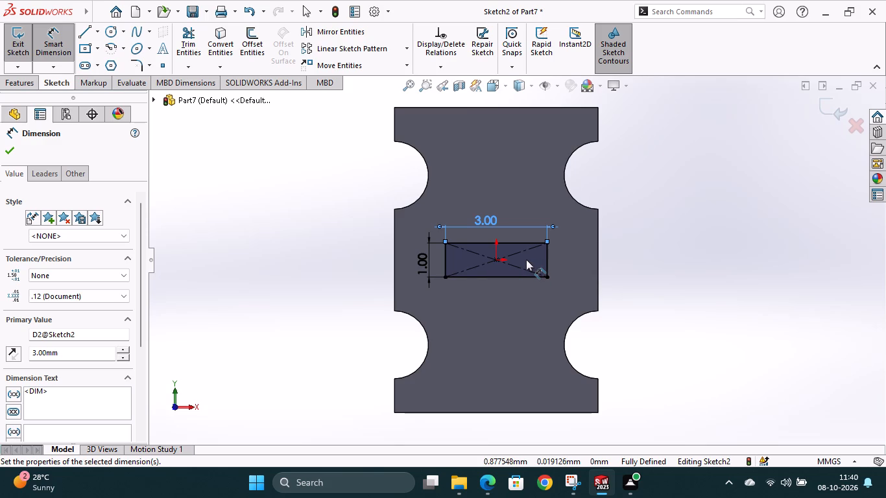
# Set the rectangle's width to 4 mm.
pyautogui.doubleClick(479, 220)
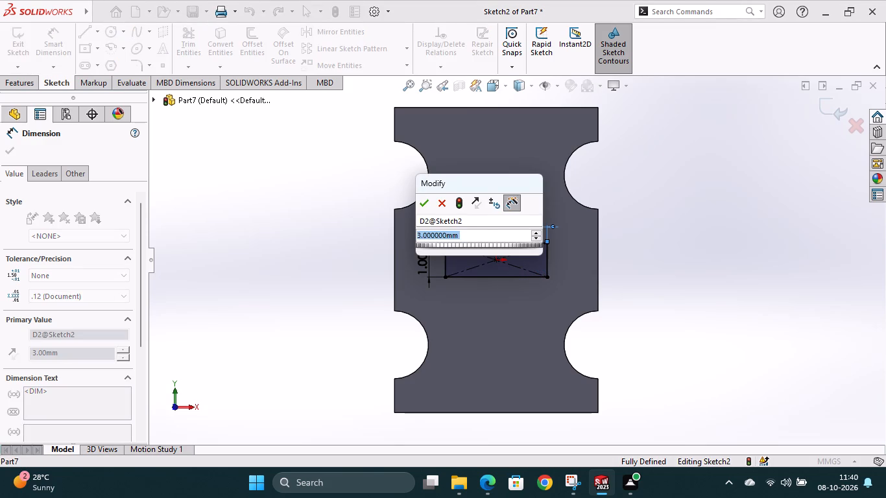
pyautogui.press('4')
pyautogui.press('Return')
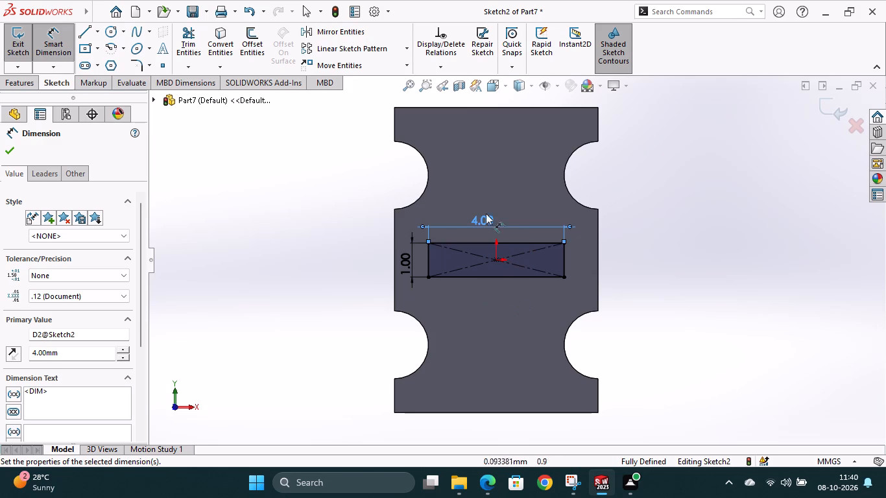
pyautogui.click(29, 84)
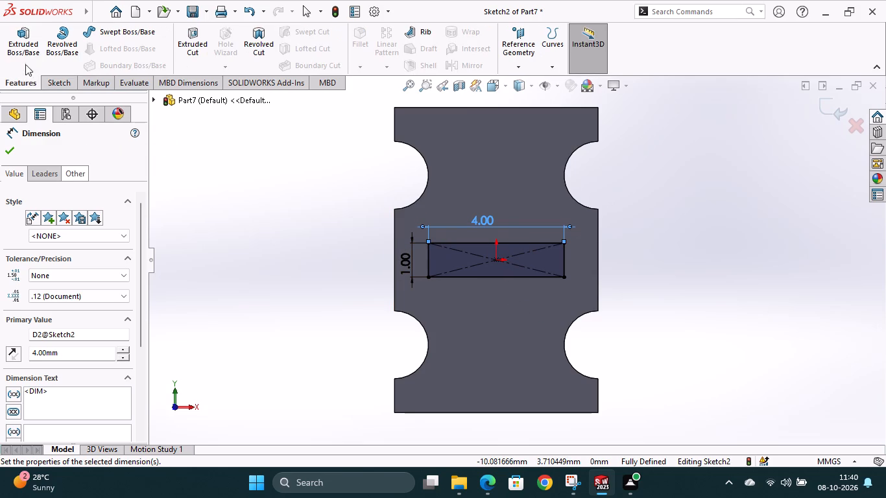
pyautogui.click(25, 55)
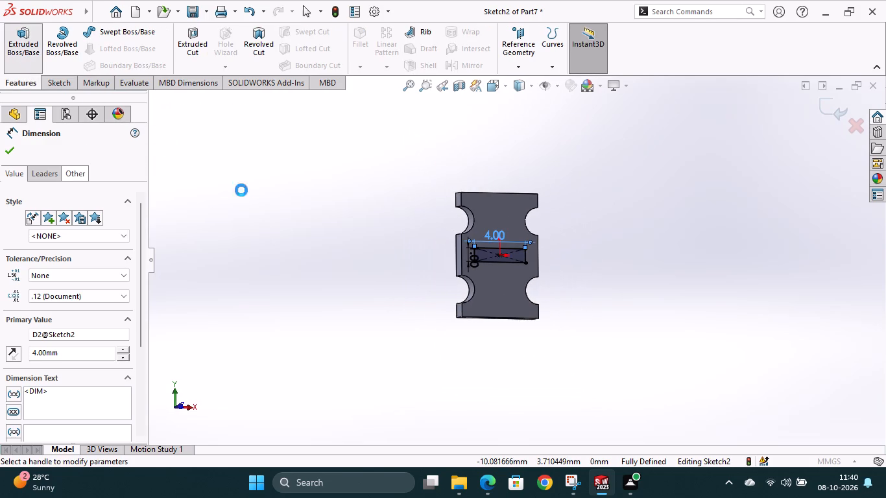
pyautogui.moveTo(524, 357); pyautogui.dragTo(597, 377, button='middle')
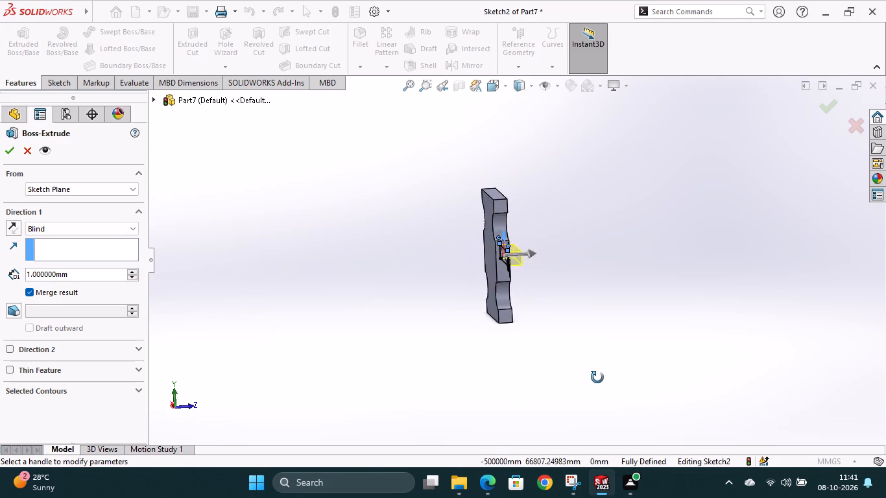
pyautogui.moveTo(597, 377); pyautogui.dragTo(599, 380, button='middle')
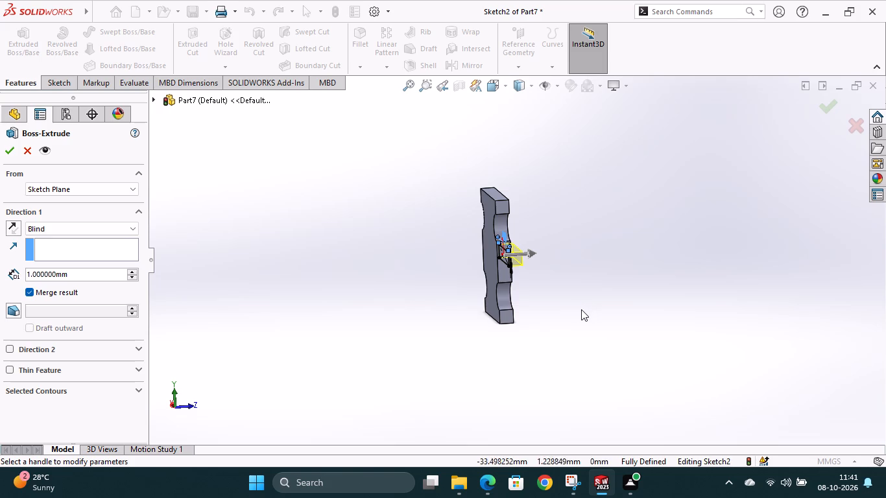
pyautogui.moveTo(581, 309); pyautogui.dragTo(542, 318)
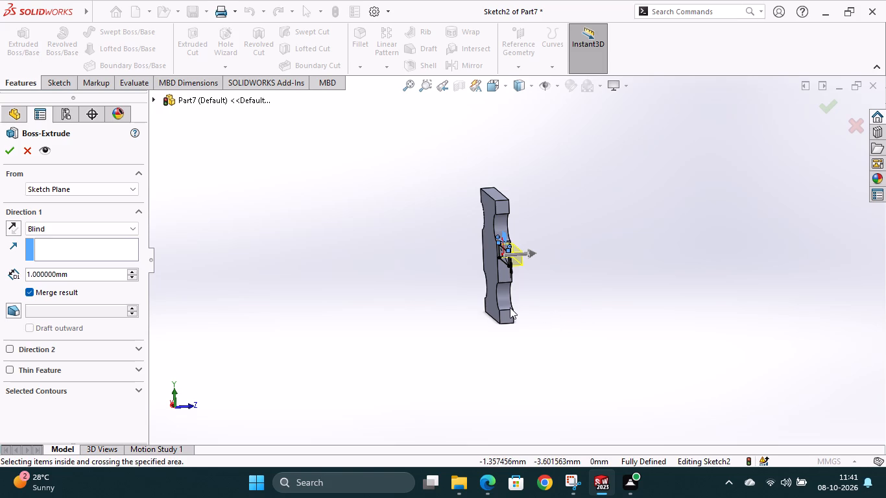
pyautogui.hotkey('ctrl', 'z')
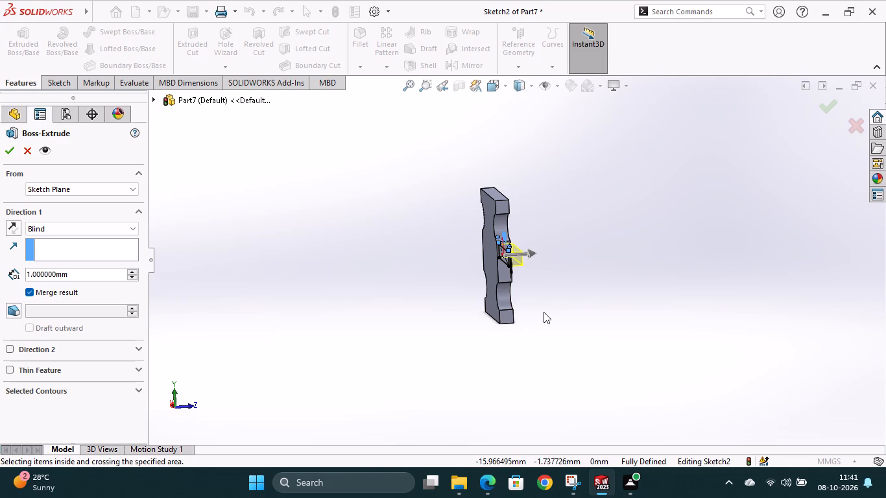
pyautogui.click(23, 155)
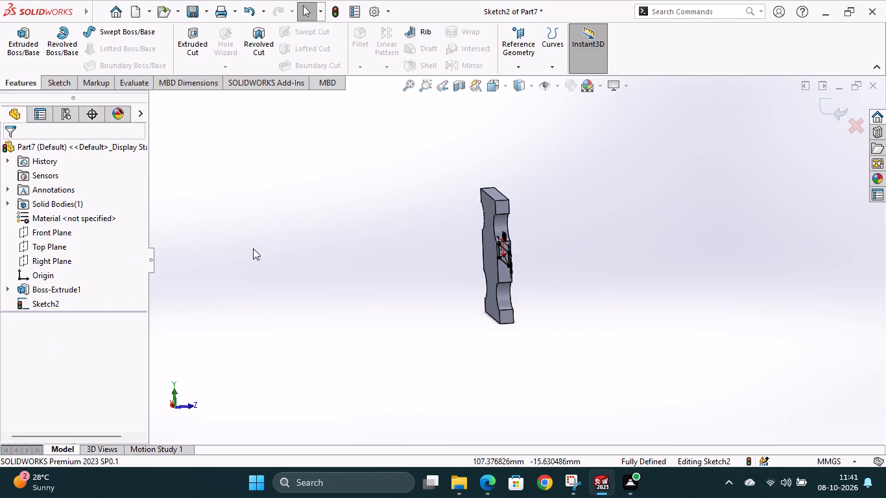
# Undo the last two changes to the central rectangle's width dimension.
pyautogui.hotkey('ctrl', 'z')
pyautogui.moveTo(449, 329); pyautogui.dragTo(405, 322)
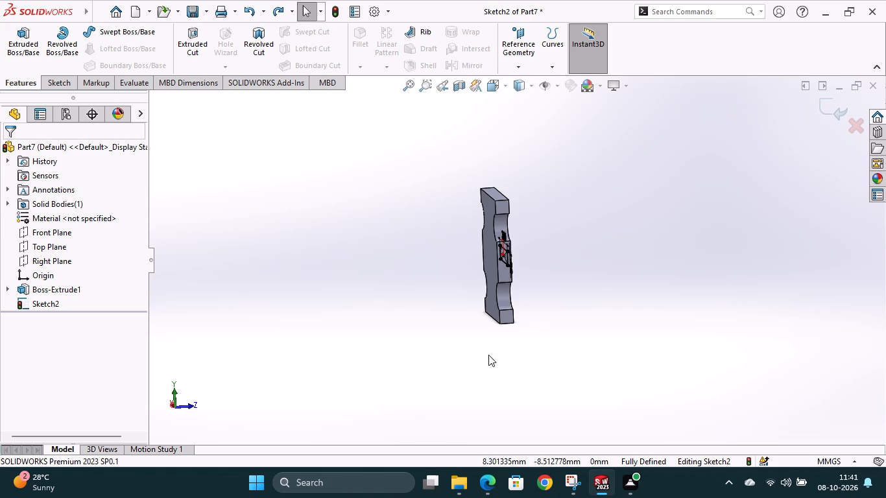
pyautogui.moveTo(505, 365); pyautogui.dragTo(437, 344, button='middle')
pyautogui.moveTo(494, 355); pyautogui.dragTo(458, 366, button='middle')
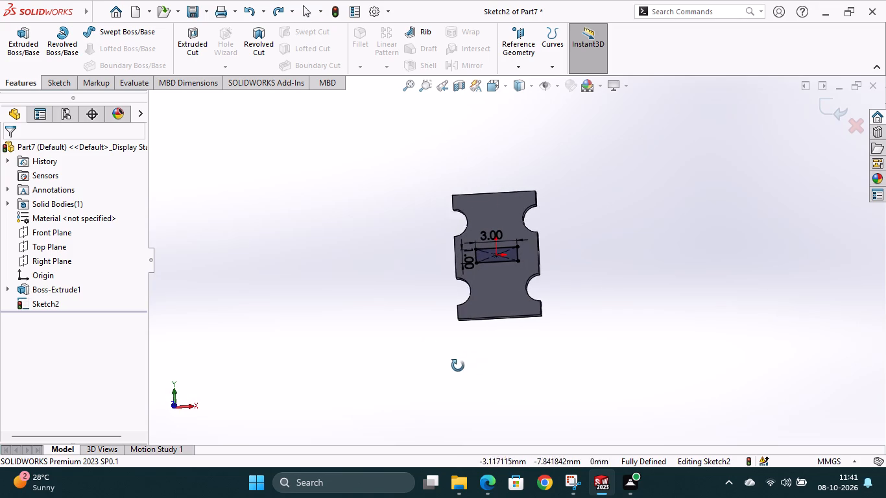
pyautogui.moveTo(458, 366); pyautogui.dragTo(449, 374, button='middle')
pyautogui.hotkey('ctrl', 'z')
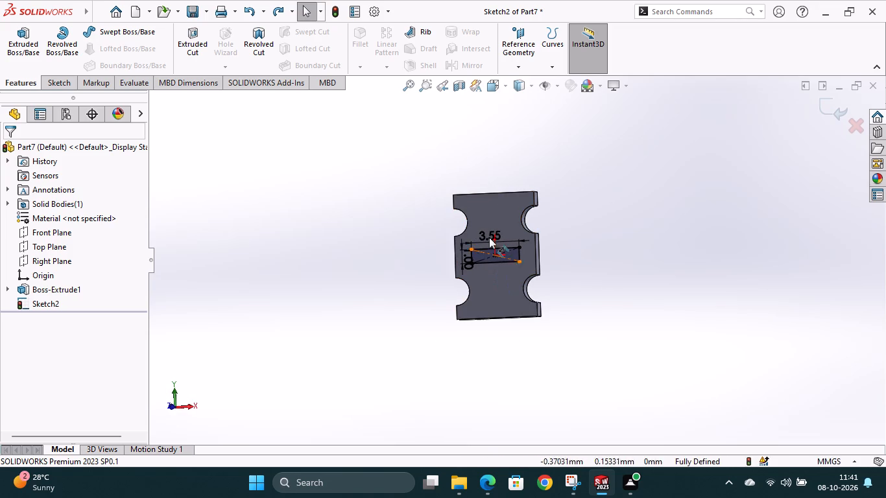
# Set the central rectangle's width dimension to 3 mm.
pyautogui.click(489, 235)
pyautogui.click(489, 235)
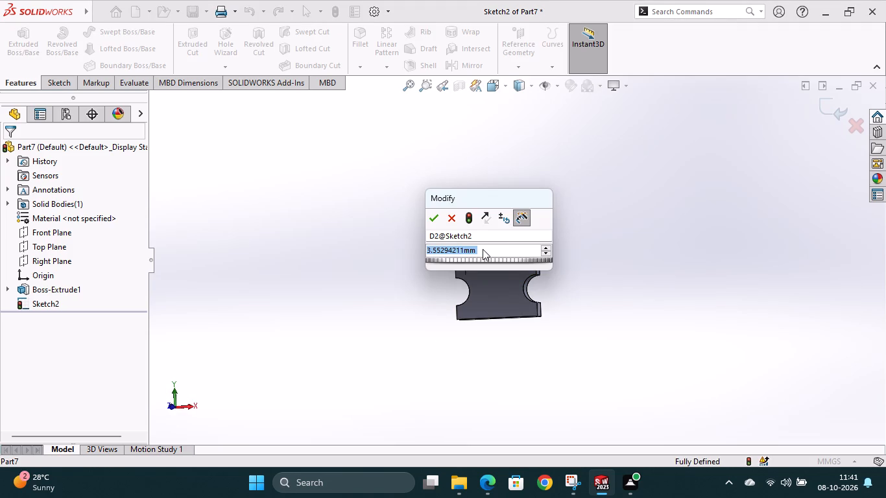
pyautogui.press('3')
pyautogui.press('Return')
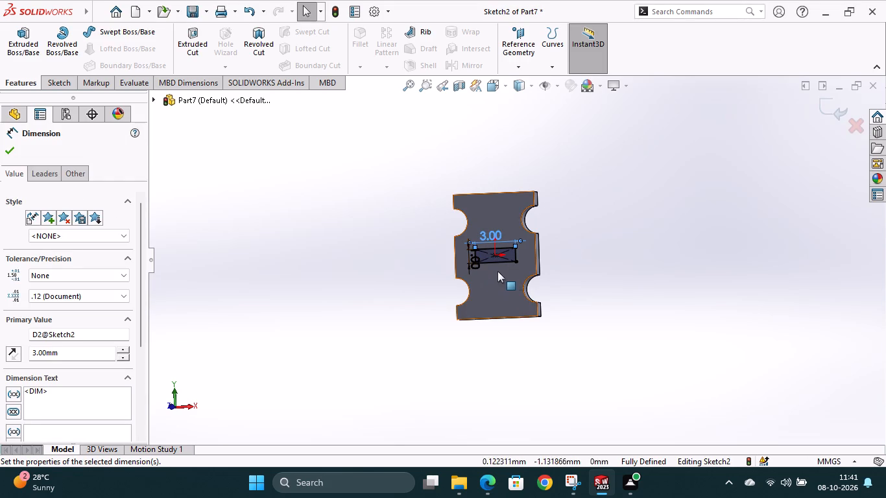
# Set the central rectangle's width dimension to 4 mm.
pyautogui.scroll(1, 528, 366)
pyautogui.moveTo(528, 366); pyautogui.dragTo(558, 396, button='middle')
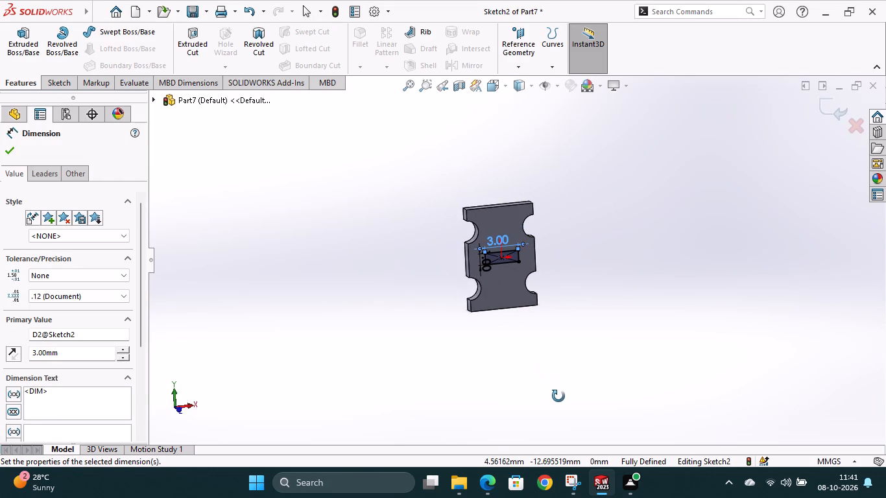
pyautogui.moveTo(558, 396); pyautogui.dragTo(558, 396, button='middle')
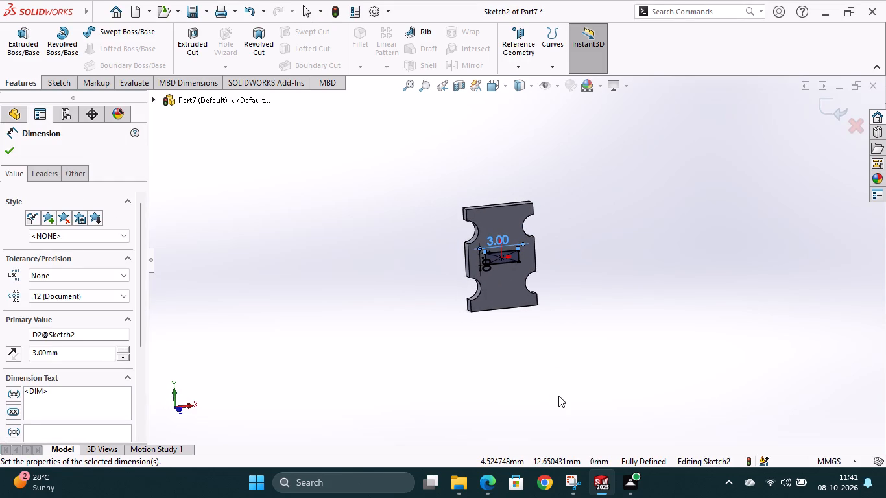
pyautogui.scroll(1, 558, 396)
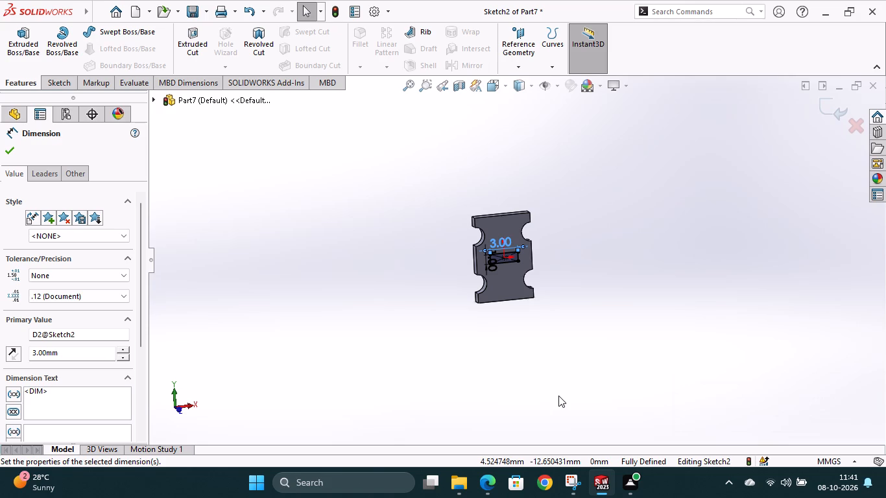
pyautogui.doubleClick(509, 244)
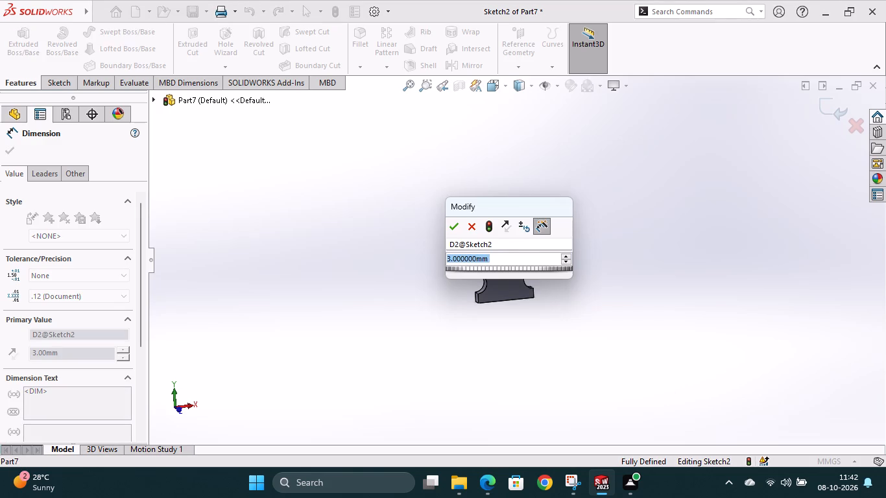
pyautogui.press('4')
pyautogui.press('Return')
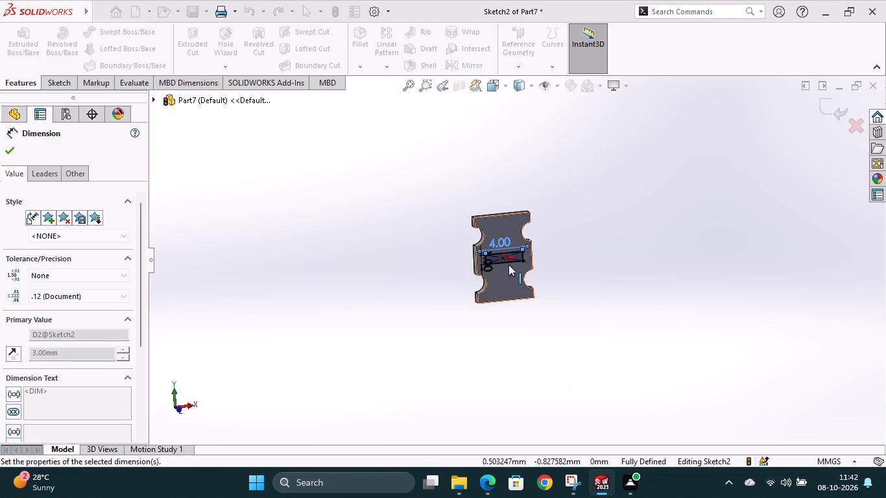
# Extrude the central rectangle as a blind boss 4 mm outward from the plate's front face, merged with the plate.
pyautogui.scroll(1, 509, 265)
pyautogui.scroll(-7, 509, 265)
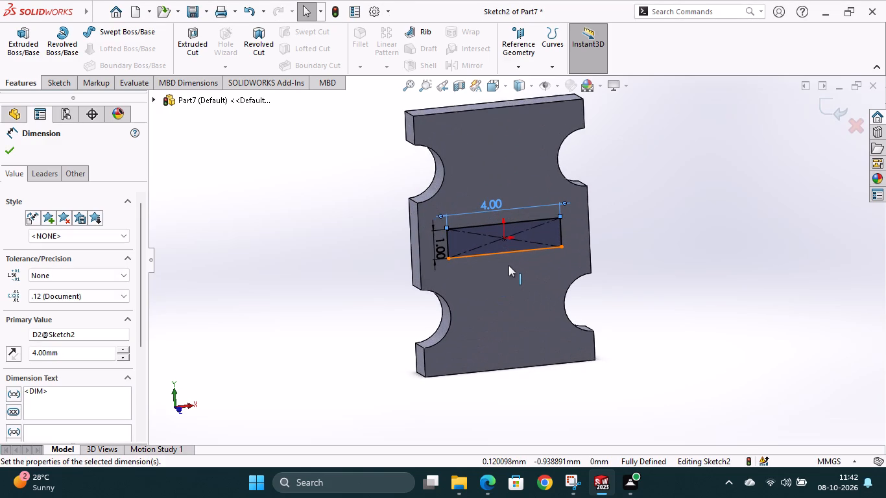
pyautogui.click(33, 85)
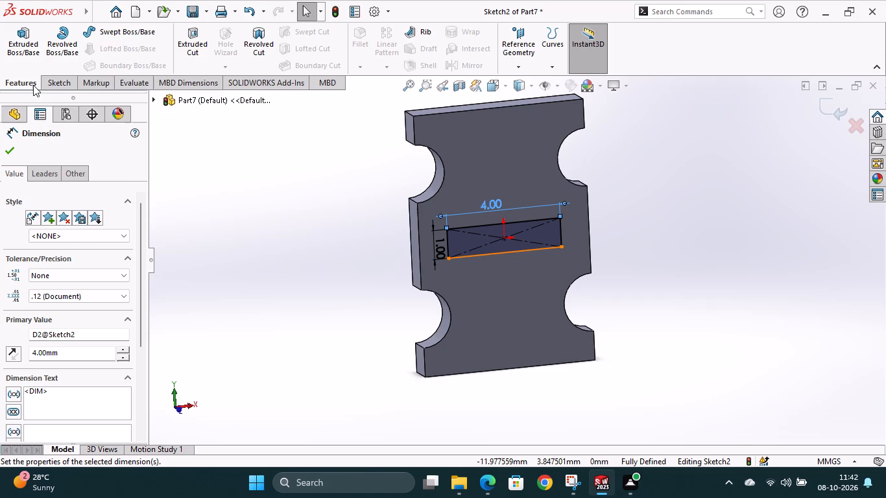
pyautogui.click(28, 63)
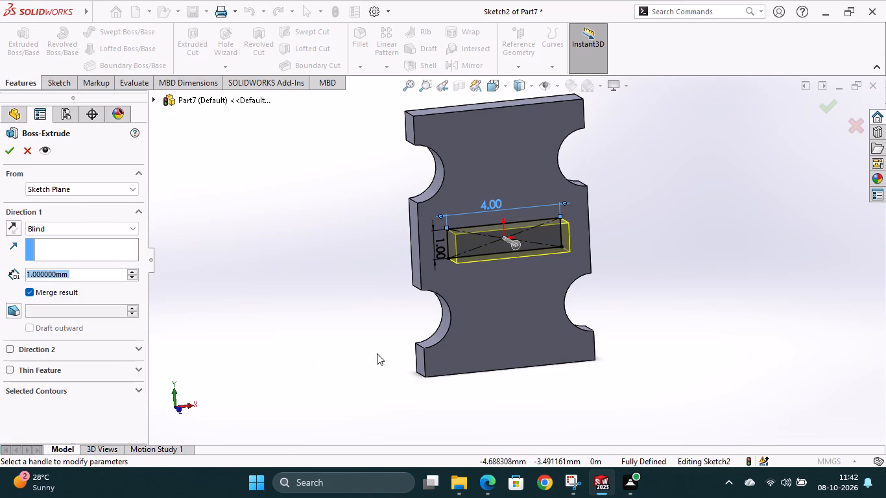
pyautogui.moveTo(385, 372); pyautogui.dragTo(451, 388, button='middle')
pyautogui.click(84, 273)
pyautogui.moveTo(80, 273); pyautogui.dragTo(28, 275)
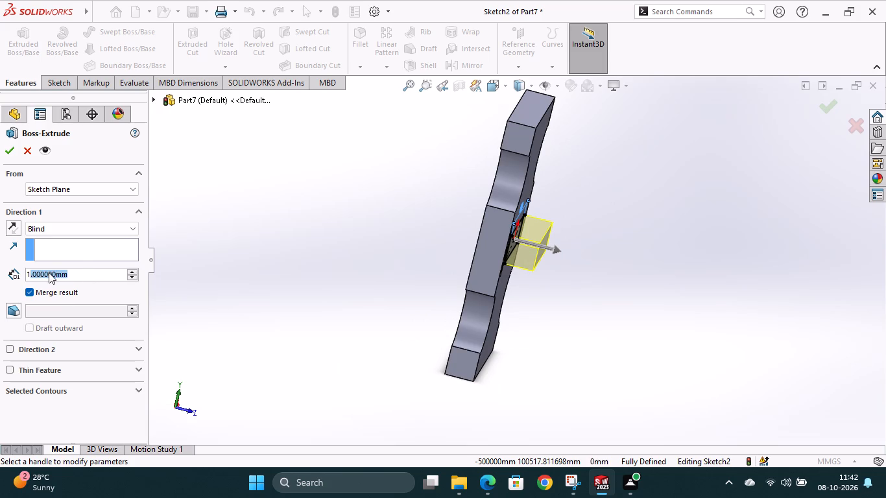
pyautogui.press('BackSpace')
pyautogui.press('BackSpace')
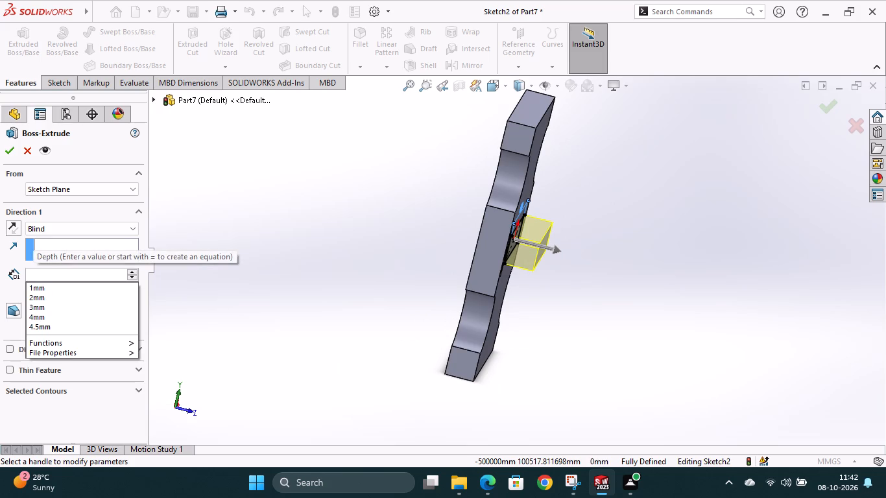
pyautogui.press('4')
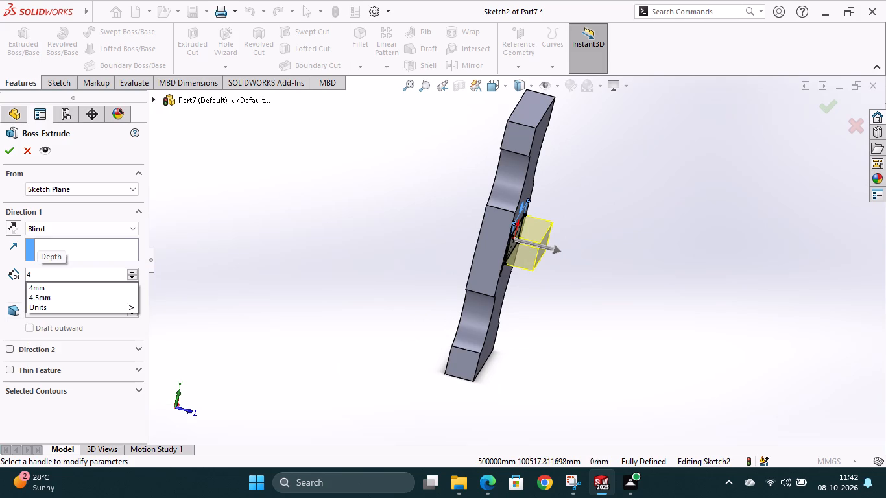
pyautogui.press('Return')
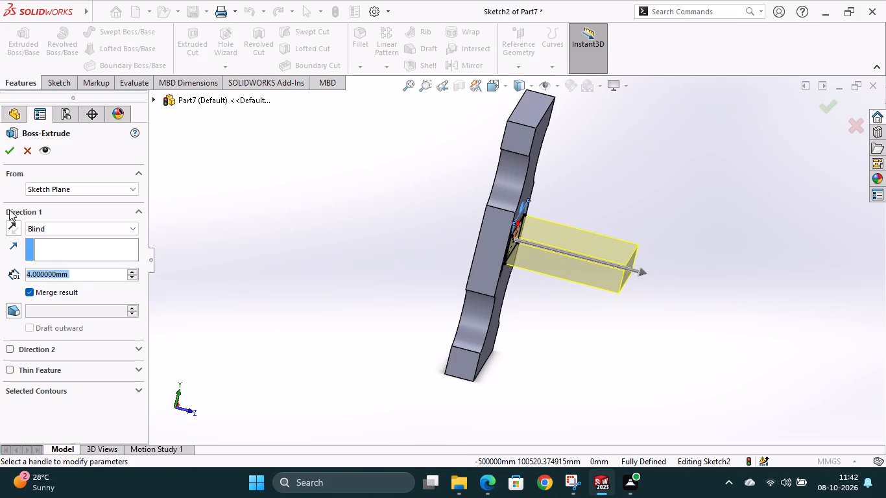
pyautogui.click(6, 148)
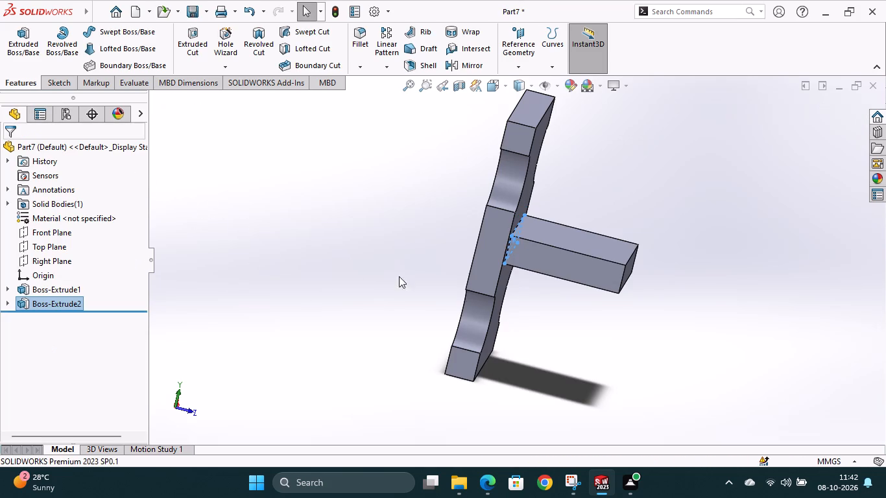
# Start a sketch on the central block's front end face and draw a vertical straight slot about 2.26 mm wide, spanning nearly the plate's full height.
pyautogui.scroll(1, 566, 329)
pyautogui.moveTo(566, 329); pyautogui.dragTo(502, 289, button='middle')
pyautogui.scroll(-1, 501, 286)
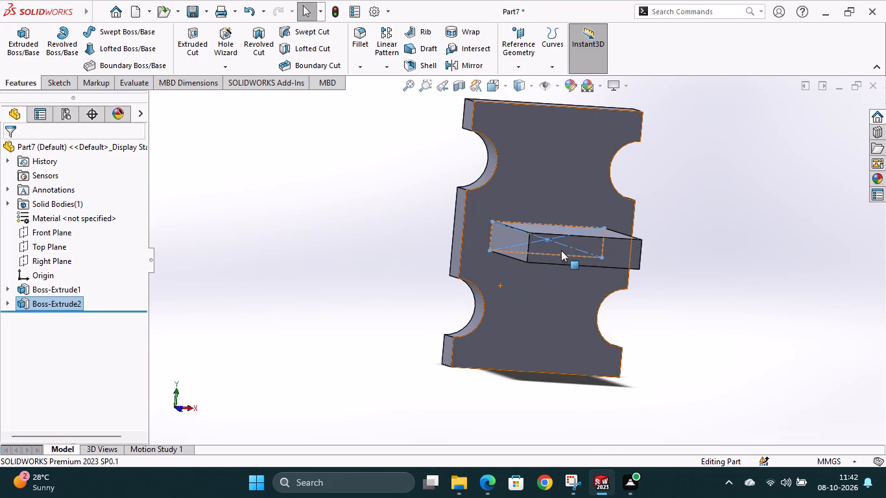
pyautogui.click(590, 252)
pyautogui.click(644, 218)
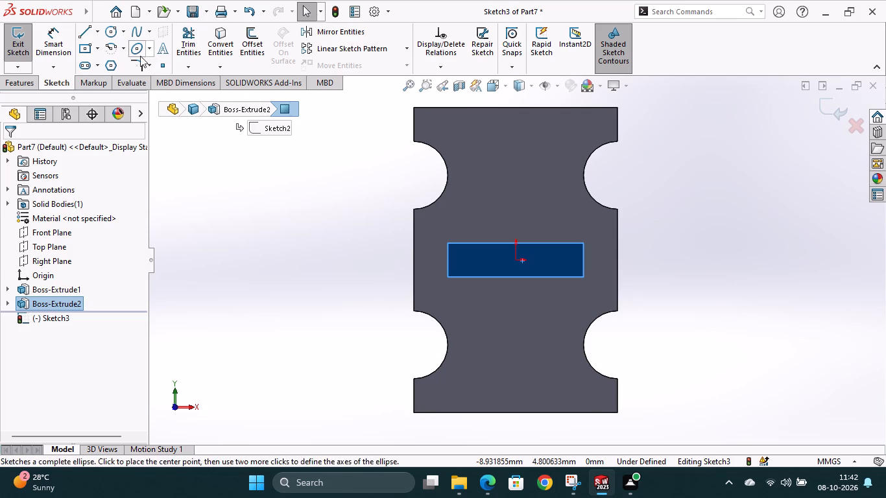
pyautogui.click(99, 62)
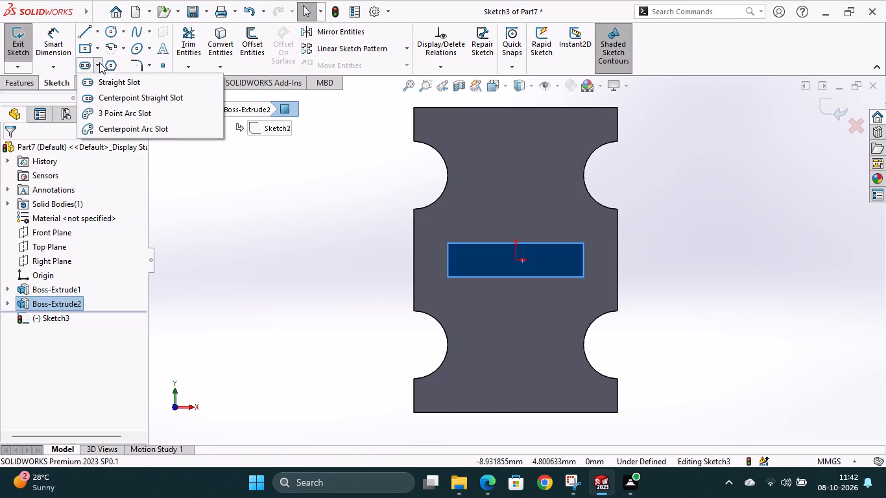
pyautogui.click(101, 85)
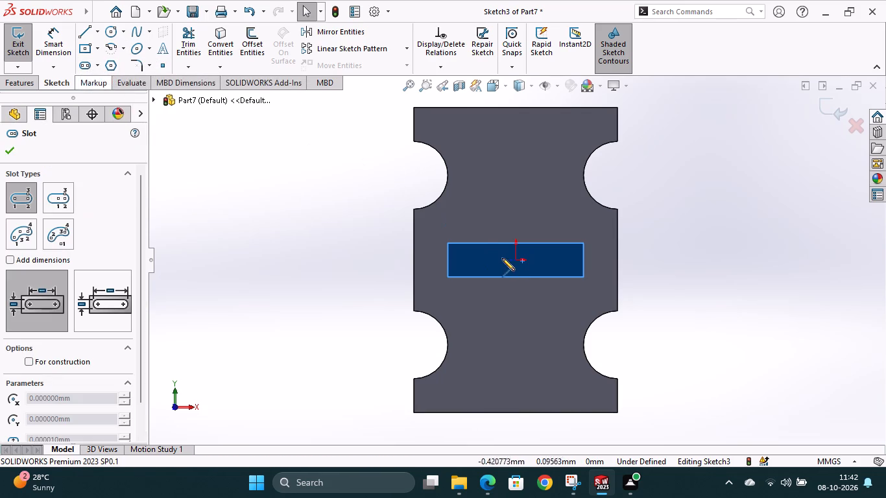
pyautogui.click(512, 141)
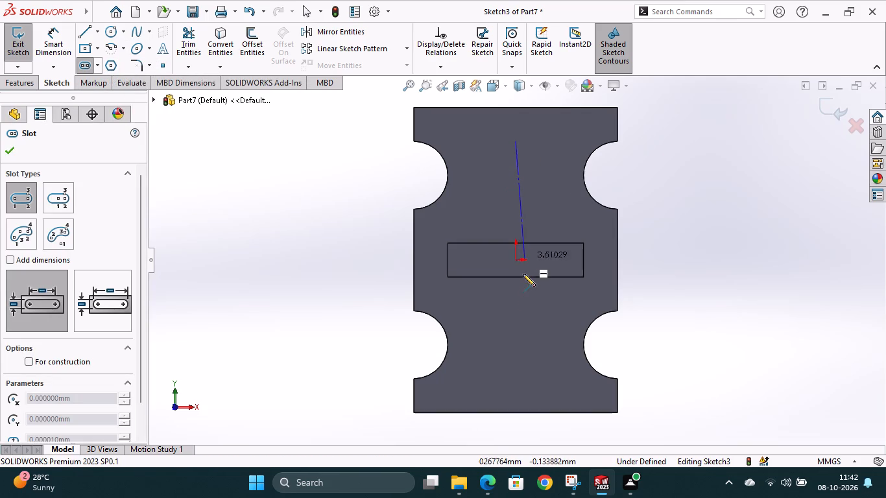
pyautogui.click(516, 366)
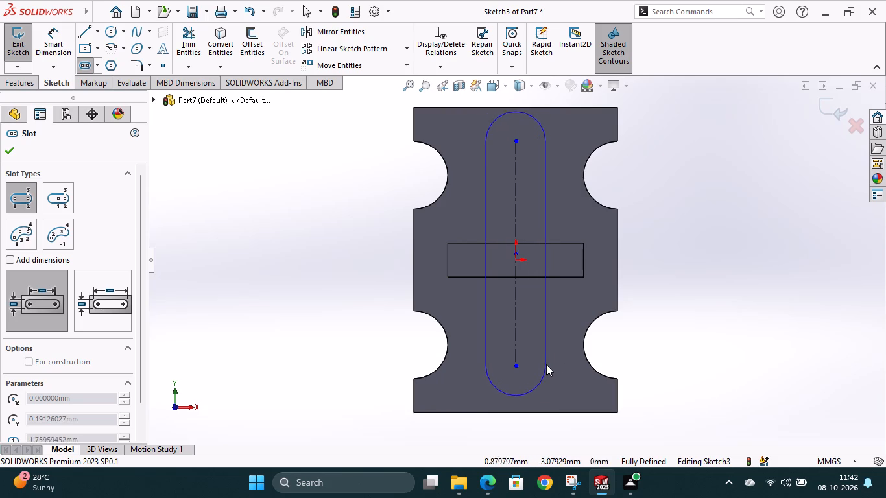
pyautogui.click(554, 362)
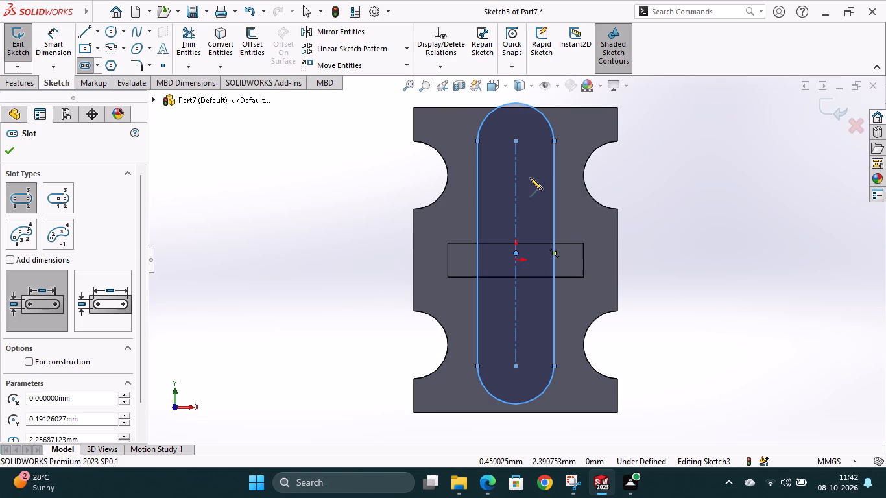
pyautogui.click(480, 108)
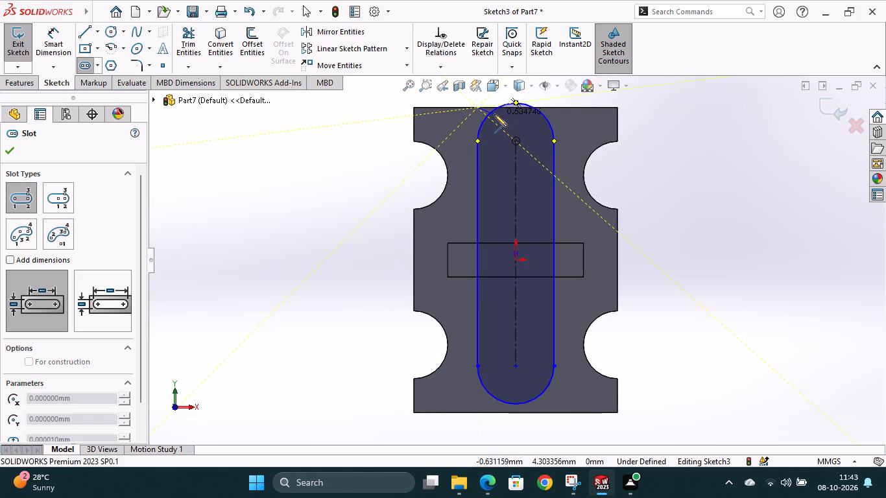
pyautogui.press('Escape')
pyautogui.press('Escape')
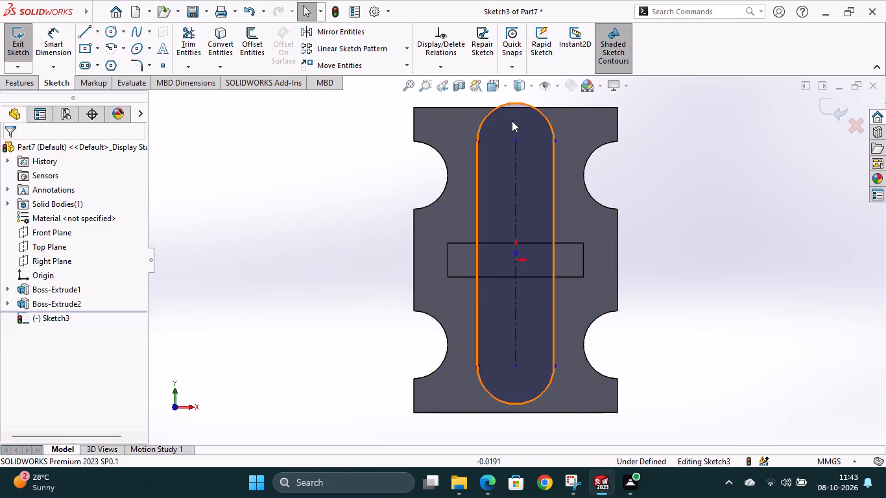
# Make the slot's upper and lower end arcs tangent to the plate's top and bottom edges respectively.
pyautogui.keyDown('ctrl'); pyautogui.click(473, 107); pyautogui.keyUp('ctrl')
pyautogui.keyDown('ctrl'); pyautogui.click(486, 115); pyautogui.keyUp('ctrl')
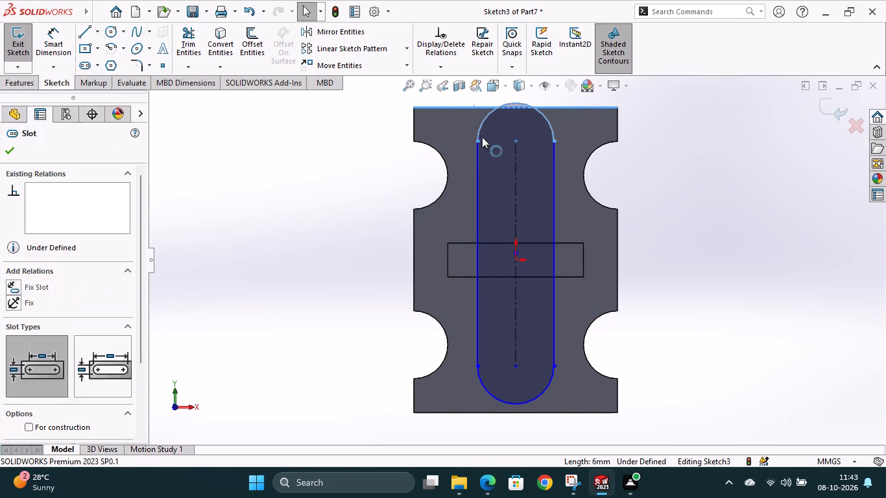
pyautogui.click(41, 379)
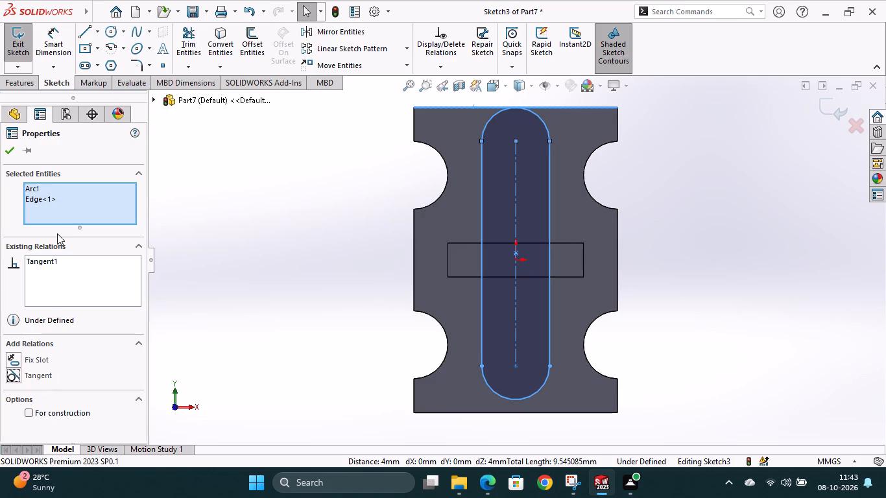
pyautogui.click(7, 150)
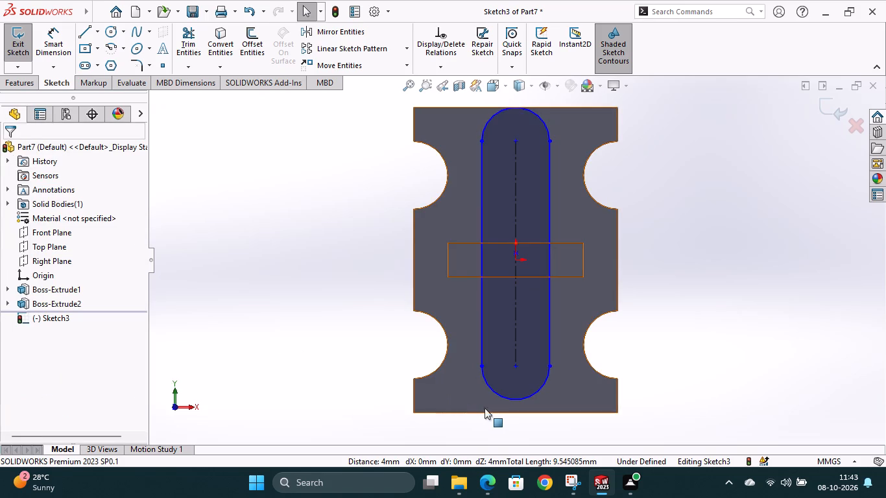
pyautogui.keyDown('ctrl'); pyautogui.click(490, 412); pyautogui.keyUp('ctrl')
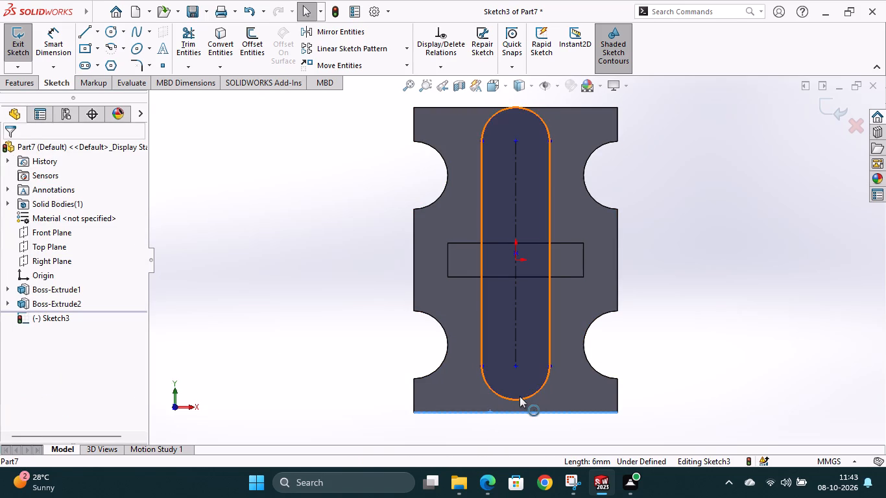
pyautogui.keyDown('ctrl'); pyautogui.click(519, 397); pyautogui.keyUp('ctrl')
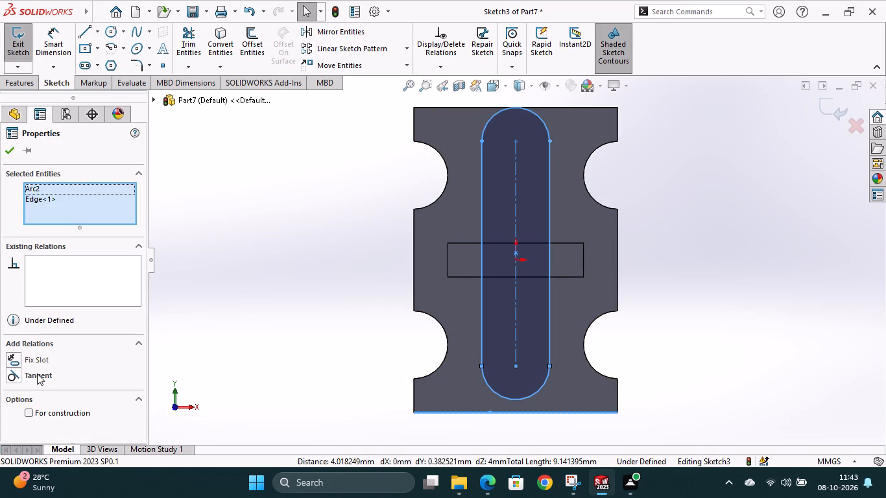
pyautogui.click(37, 373)
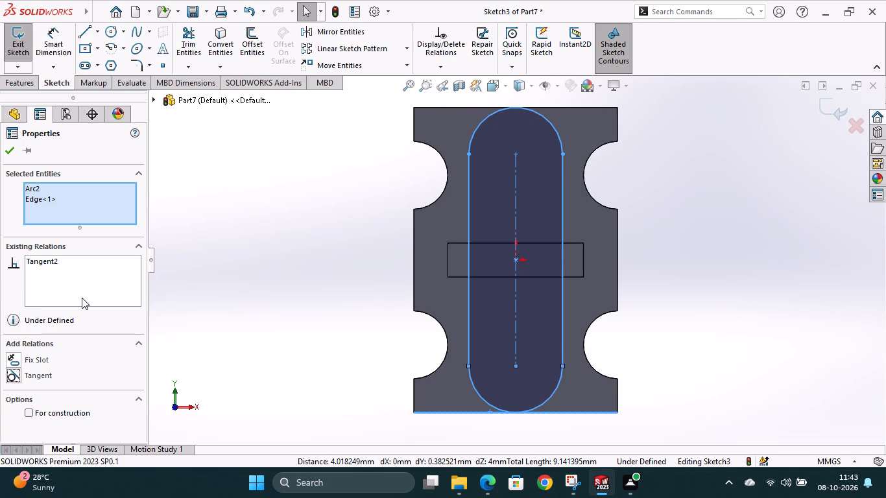
pyautogui.click(10, 152)
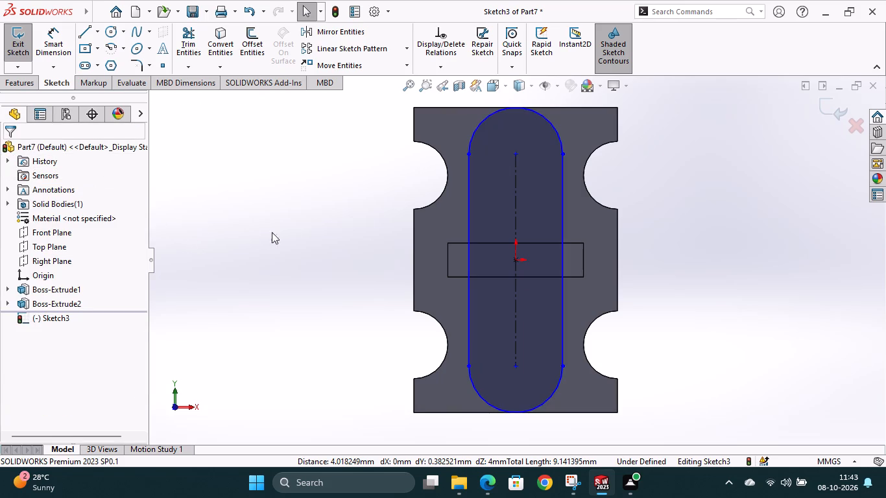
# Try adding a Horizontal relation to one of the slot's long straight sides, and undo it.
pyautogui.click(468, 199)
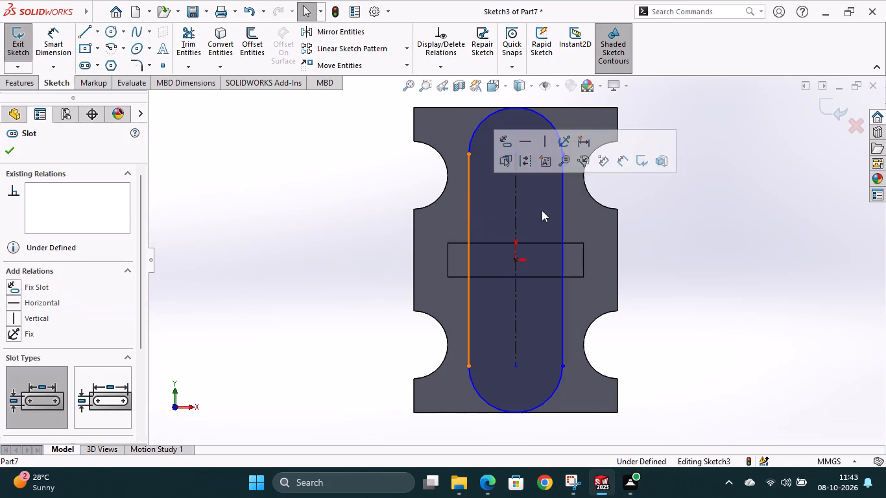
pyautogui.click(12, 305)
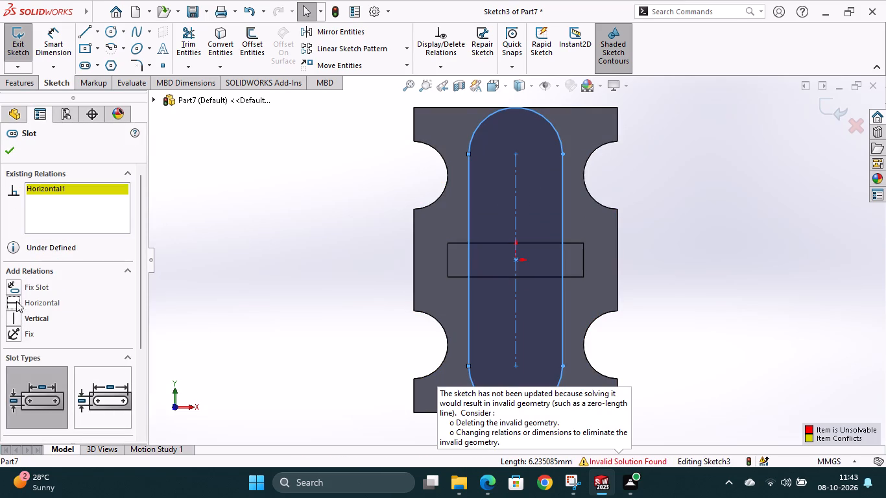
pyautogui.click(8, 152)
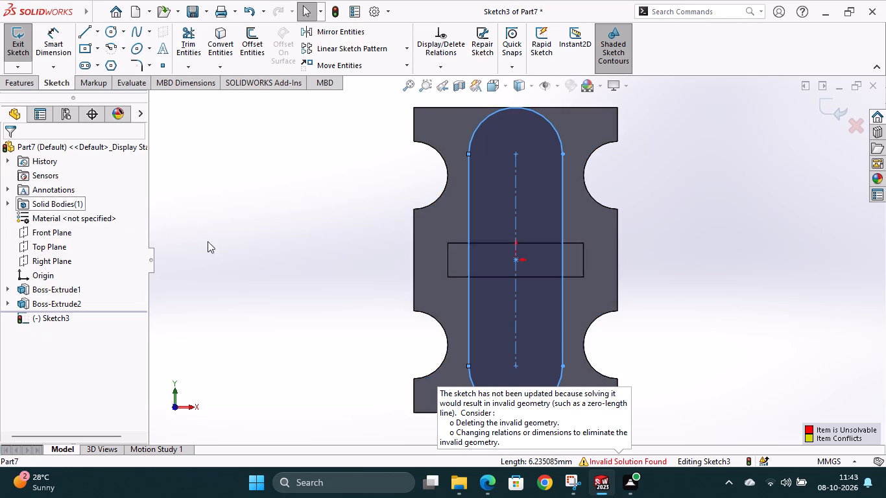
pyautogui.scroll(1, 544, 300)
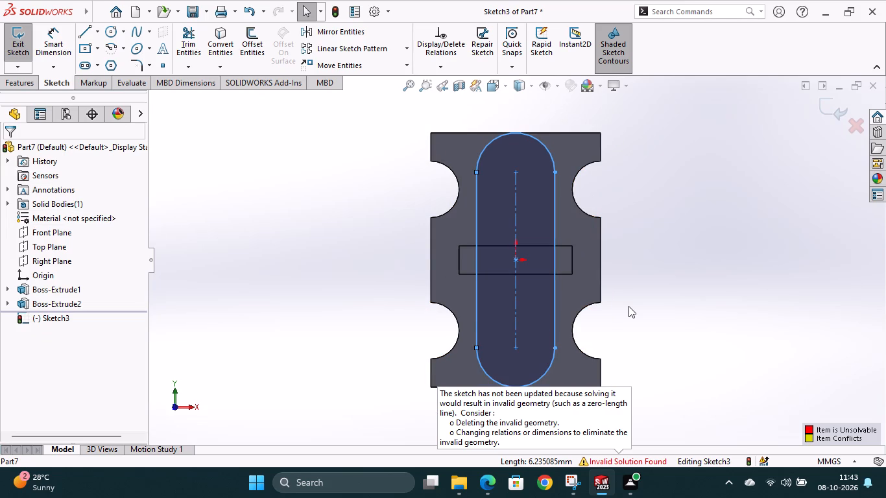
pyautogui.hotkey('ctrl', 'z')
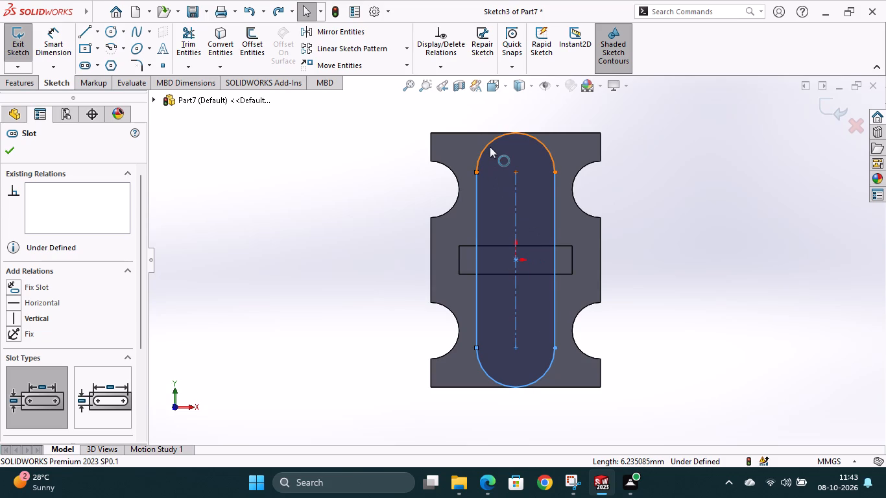
# Dimension the radius of the slot's upper end arc and set it to 1.5 mm.
pyautogui.click(65, 41)
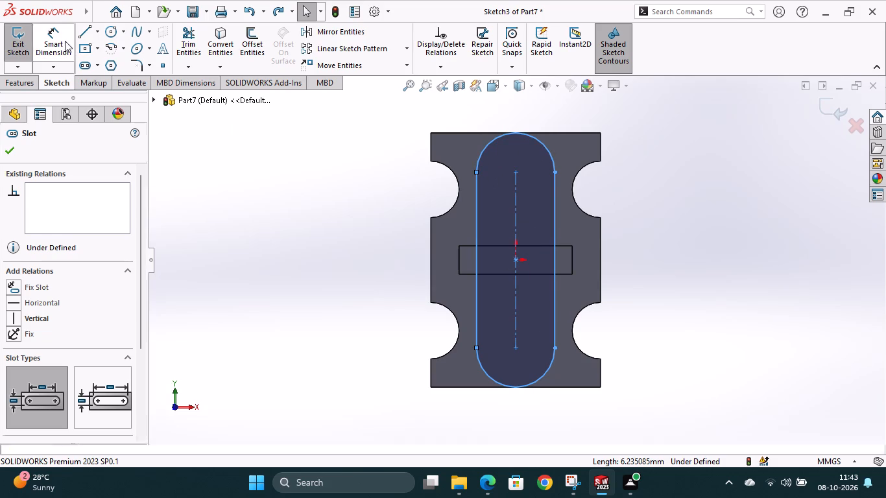
pyautogui.click(489, 141)
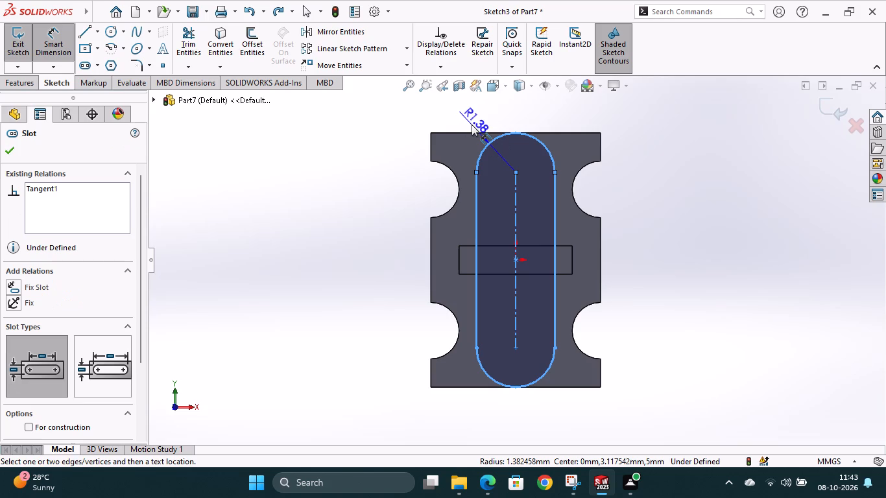
pyautogui.click(479, 117)
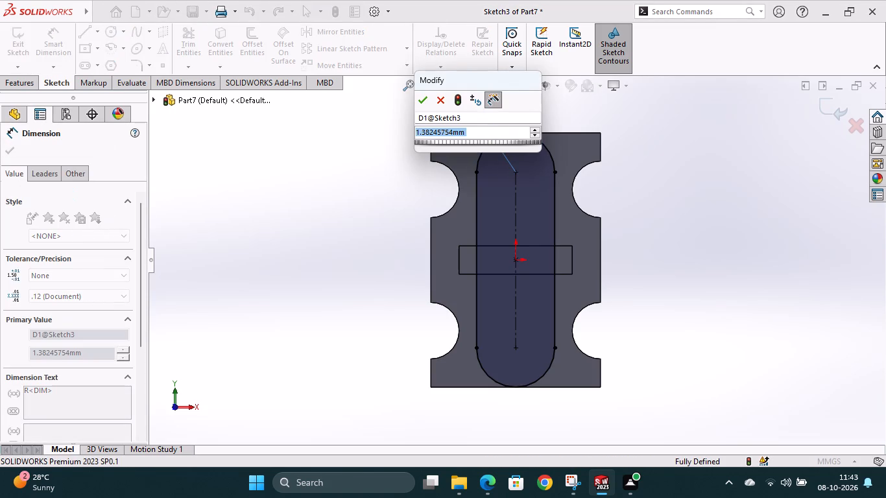
pyautogui.press('1')
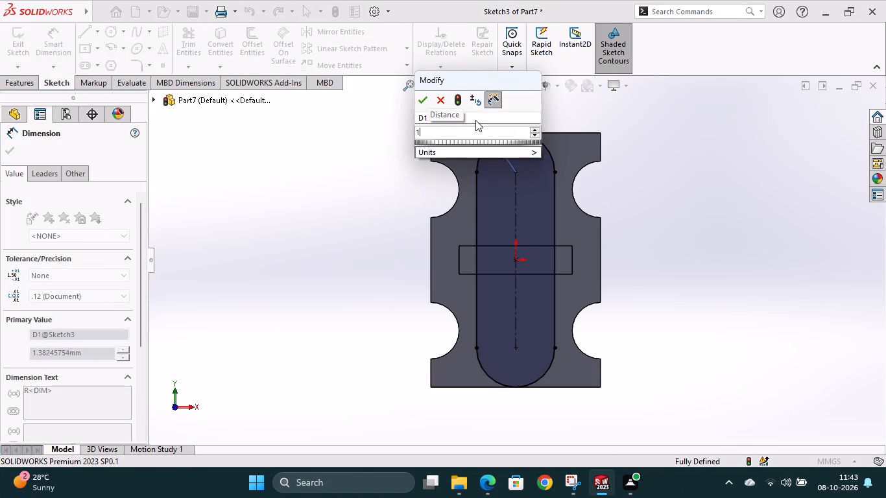
pyautogui.write('.5')
pyautogui.press('Return')
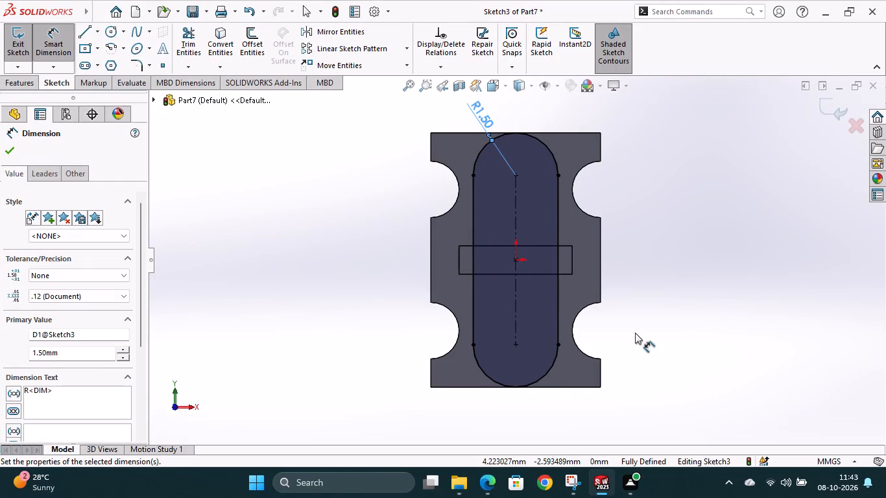
pyautogui.press('Escape')
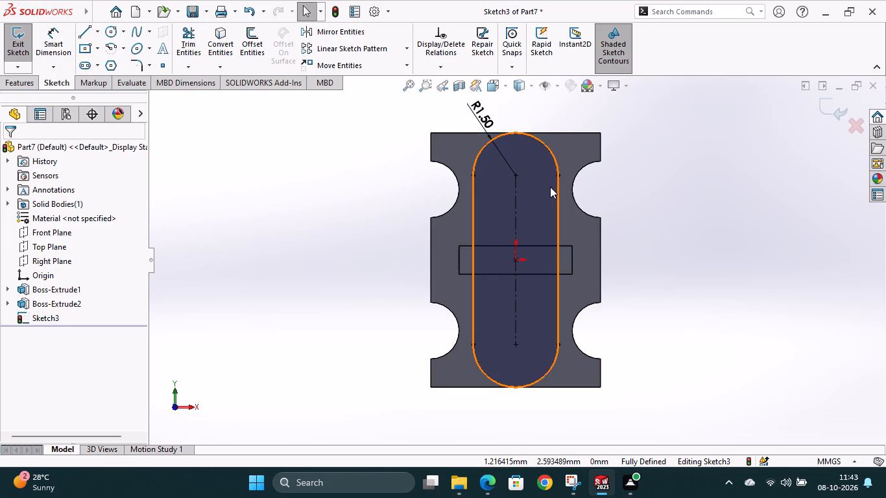
# Extrude the slot profile as a blind boss 1 mm outward from the central block's end face, merged with the body.
pyautogui.click(19, 82)
pyautogui.click(26, 62)
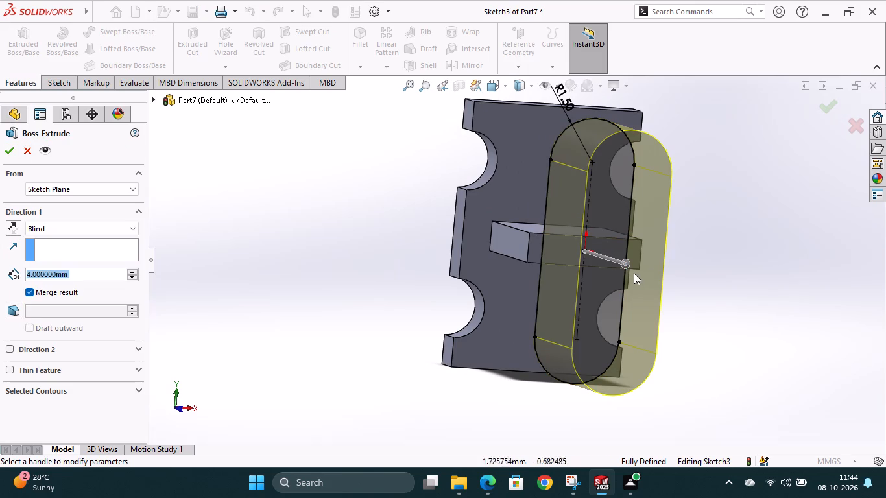
pyautogui.moveTo(560, 407); pyautogui.dragTo(610, 419, button='middle')
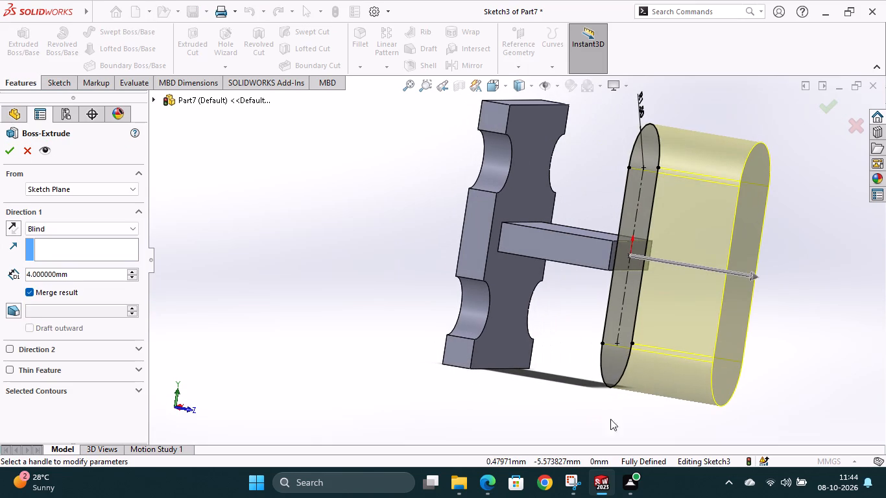
pyautogui.click(73, 275)
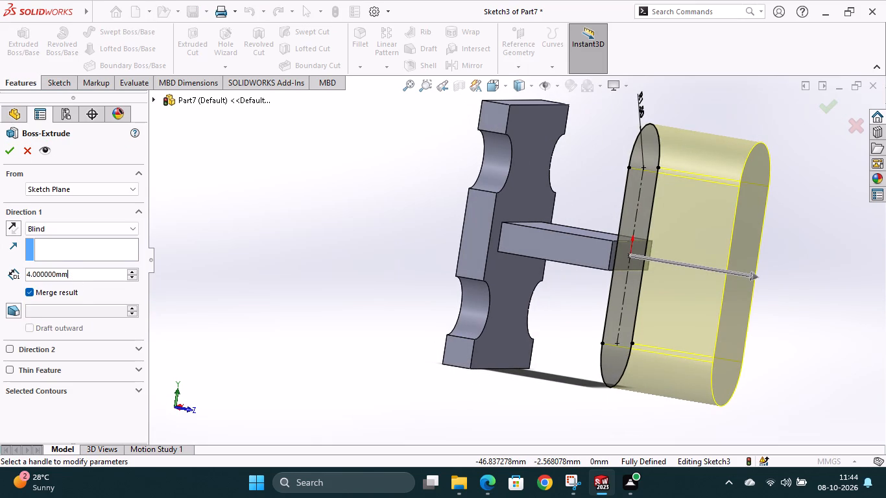
pyautogui.moveTo(78, 272); pyautogui.dragTo(20, 278)
pyautogui.press('1')
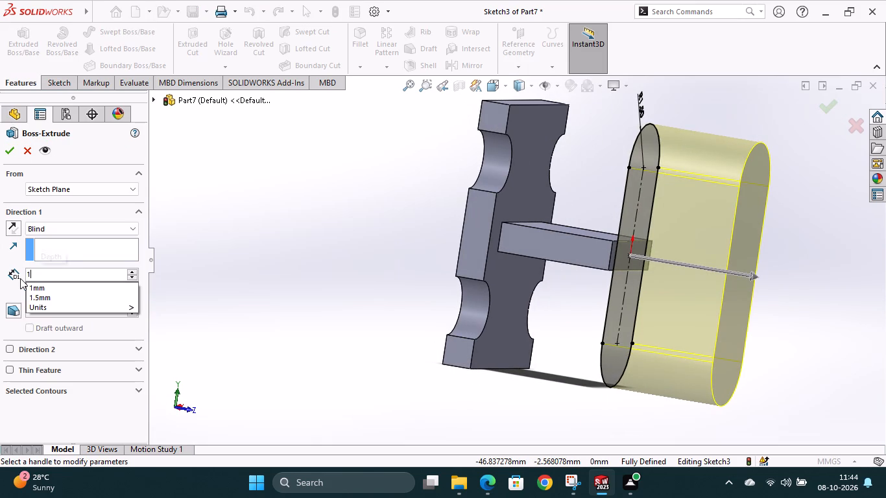
pyautogui.press('Return')
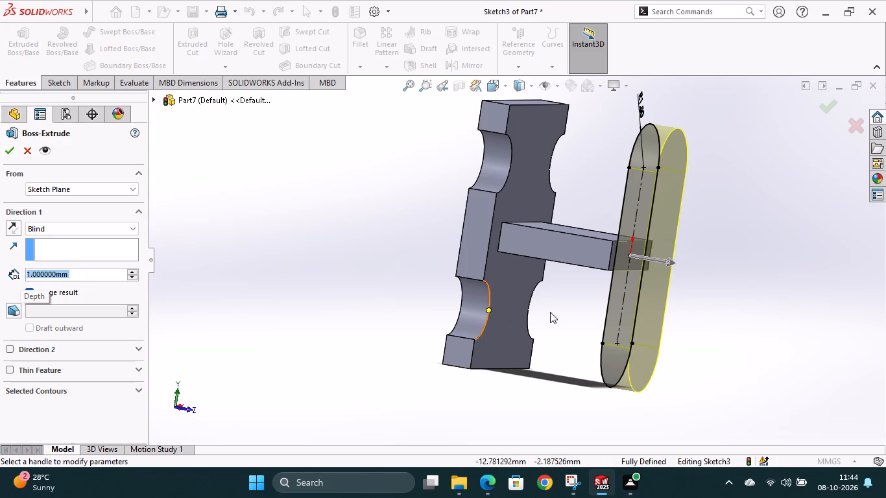
pyautogui.click(826, 112)
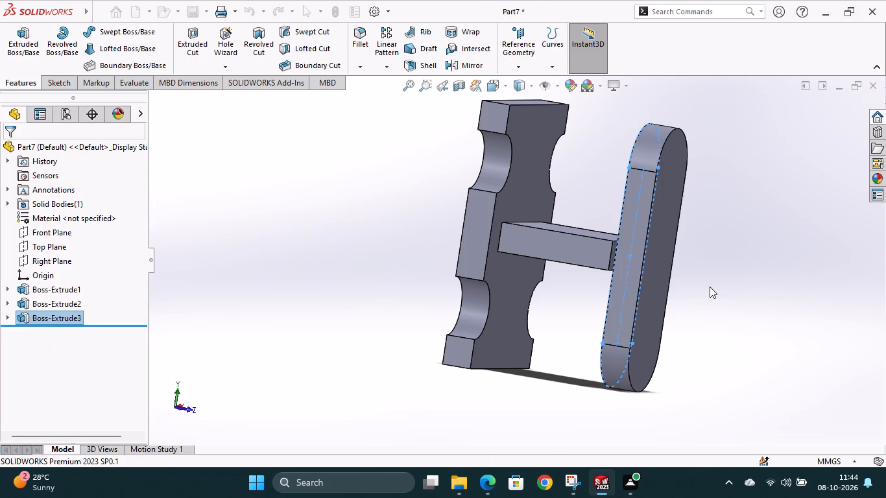
# Examine the notched plate, the connecting block and the slot-shaped end plate from several angles.
pyautogui.moveTo(702, 306); pyautogui.dragTo(645, 320, button='middle')
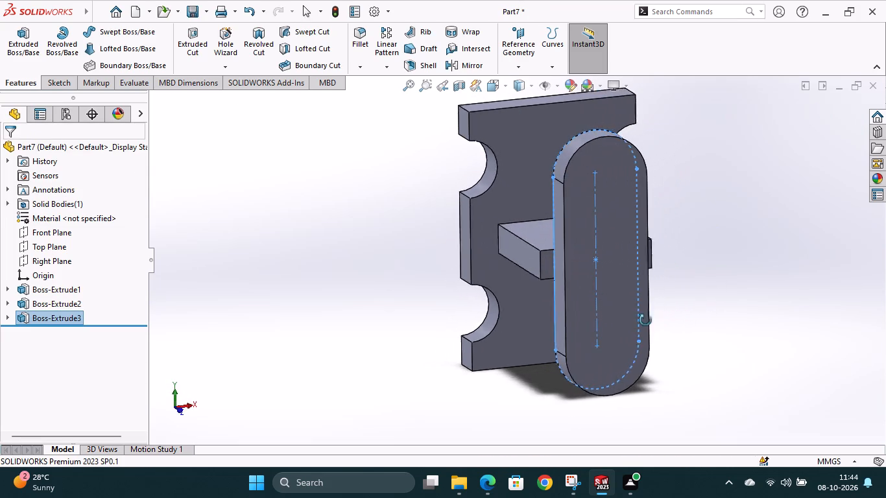
pyautogui.moveTo(645, 320); pyautogui.dragTo(710, 333, button='middle')
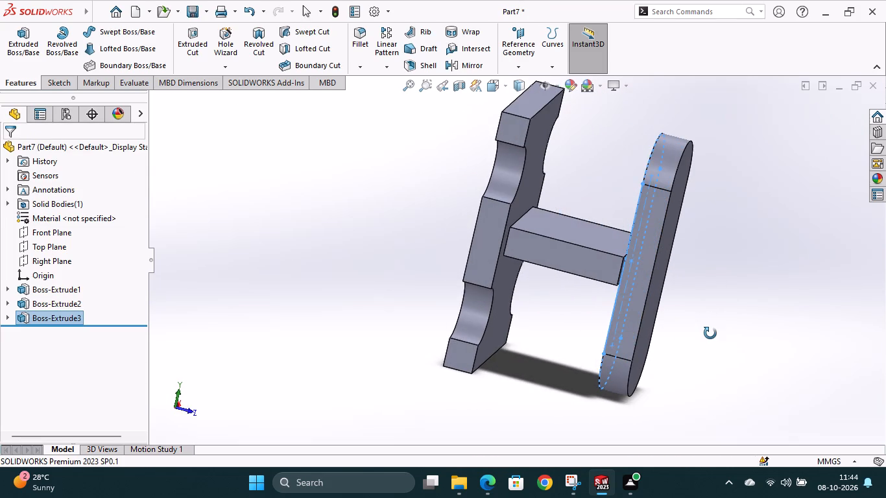
pyautogui.moveTo(710, 333); pyautogui.dragTo(707, 333, button='middle')
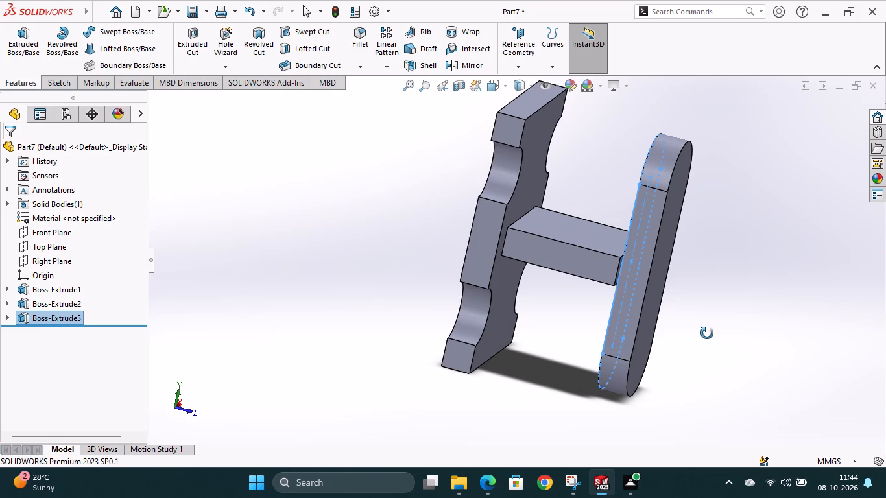
pyautogui.moveTo(707, 333); pyautogui.dragTo(685, 322, button='middle')
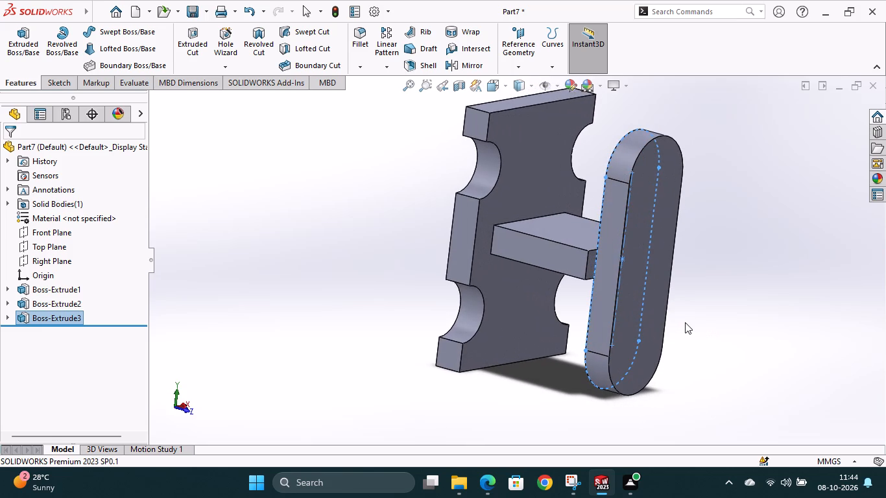
pyautogui.moveTo(688, 328); pyautogui.dragTo(688, 312, button='middle')
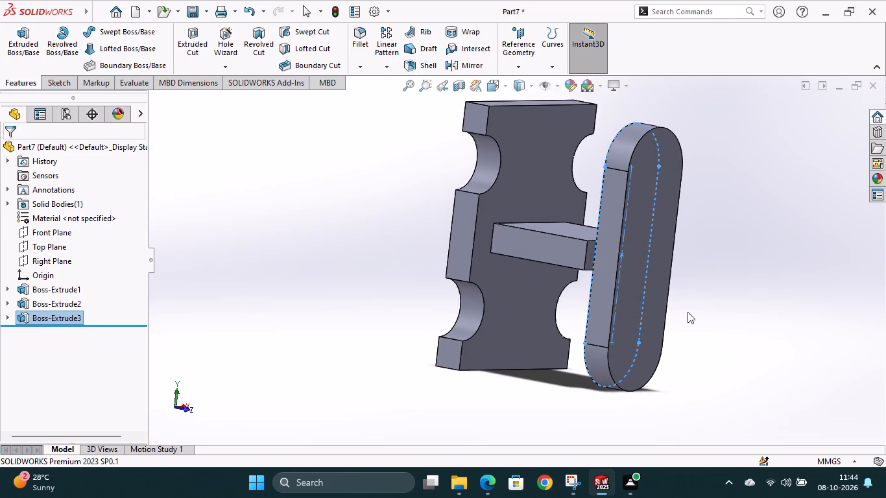
pyautogui.moveTo(692, 306); pyautogui.dragTo(662, 311, button='middle')
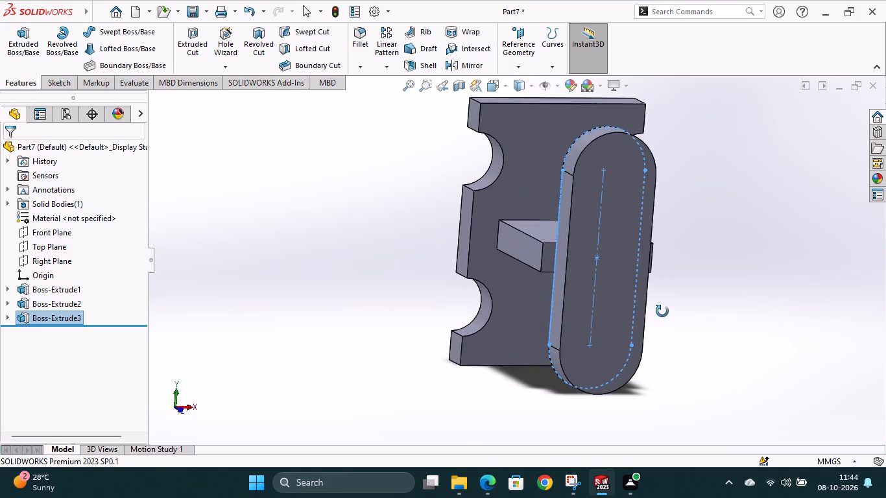
pyautogui.moveTo(662, 311); pyautogui.dragTo(669, 322, button='middle')
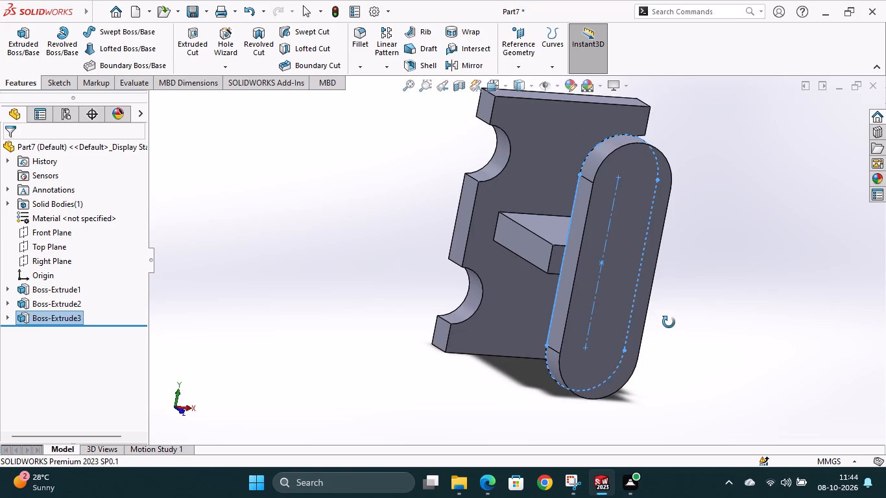
pyautogui.moveTo(669, 322); pyautogui.dragTo(642, 303, button='middle')
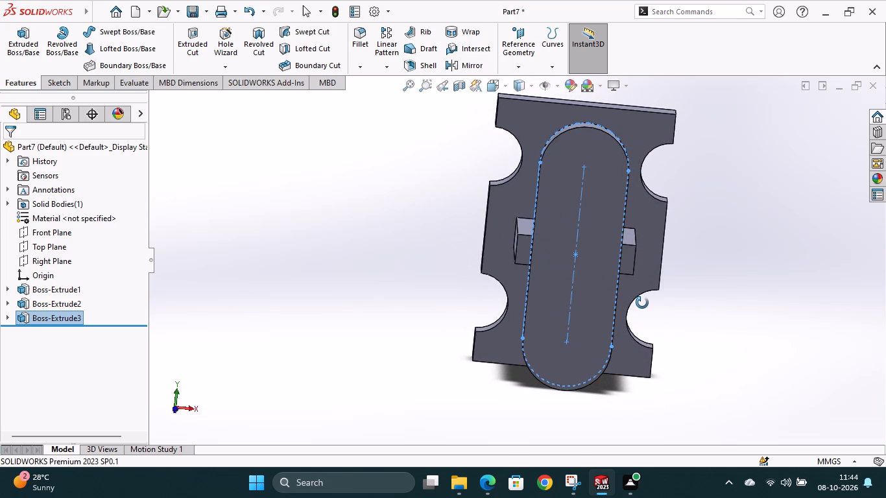
pyautogui.moveTo(642, 303); pyautogui.dragTo(645, 301, button='middle')
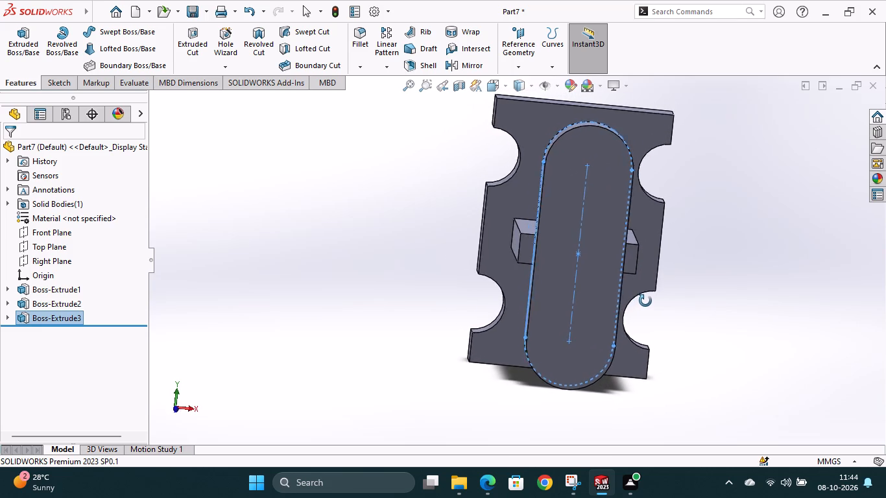
pyautogui.moveTo(645, 301); pyautogui.dragTo(671, 307, button='middle')
pyautogui.moveTo(684, 319); pyautogui.dragTo(632, 308, button='middle')
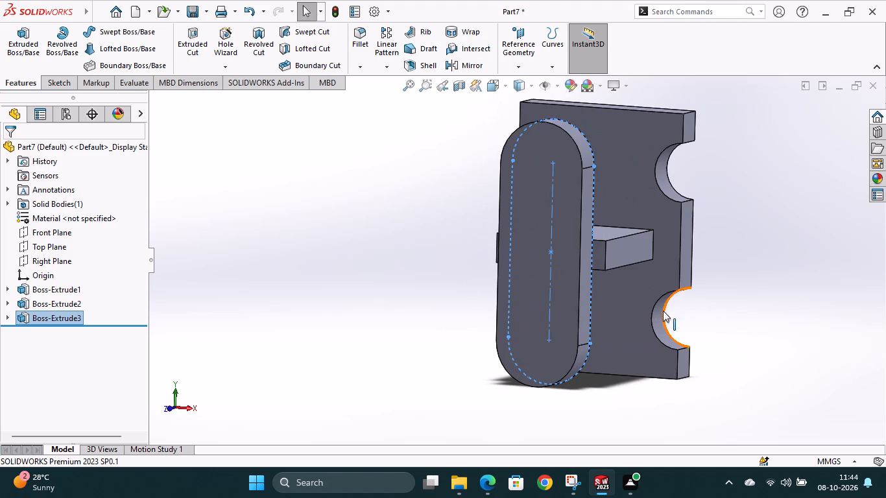
# Sketch two circles of about 0.8 mm radius on the slot plate's outer face, one near each end on the vertical centreline.
pyautogui.click(562, 240)
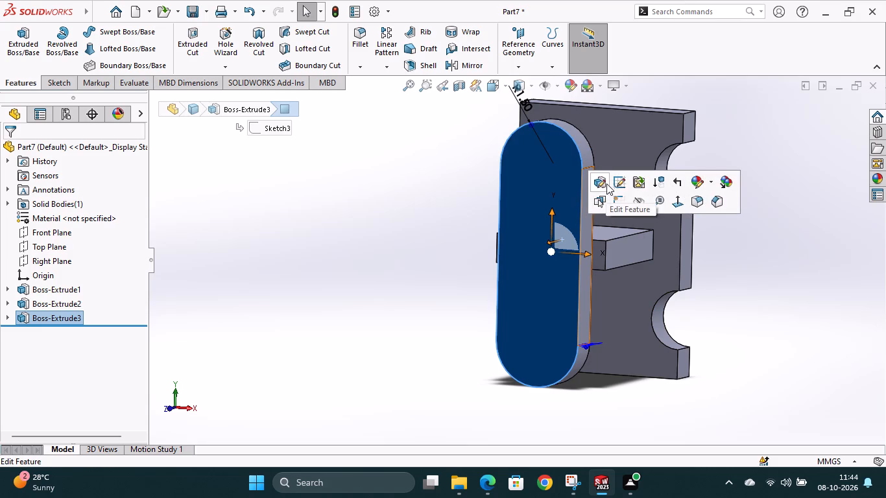
pyautogui.click(620, 200)
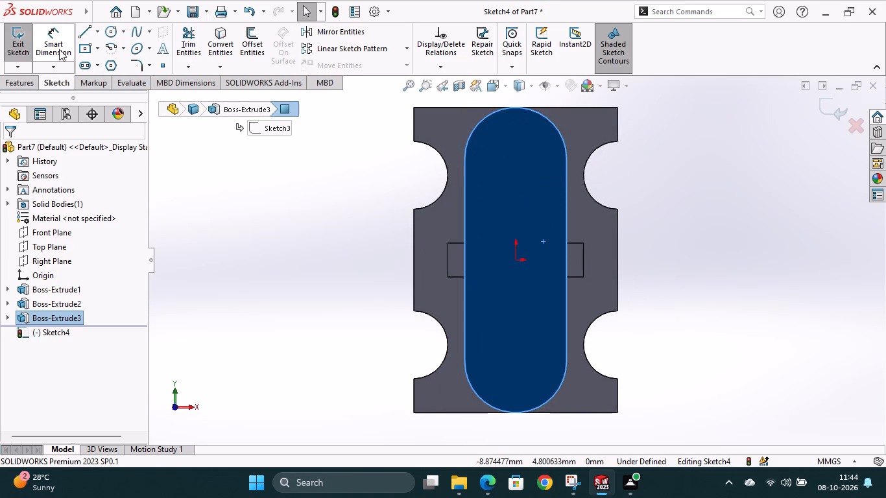
pyautogui.click(112, 31)
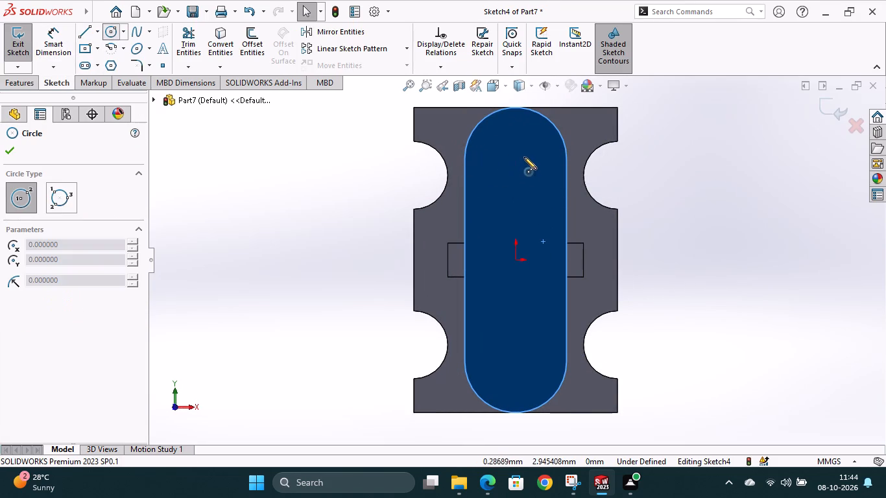
pyautogui.click(515, 157)
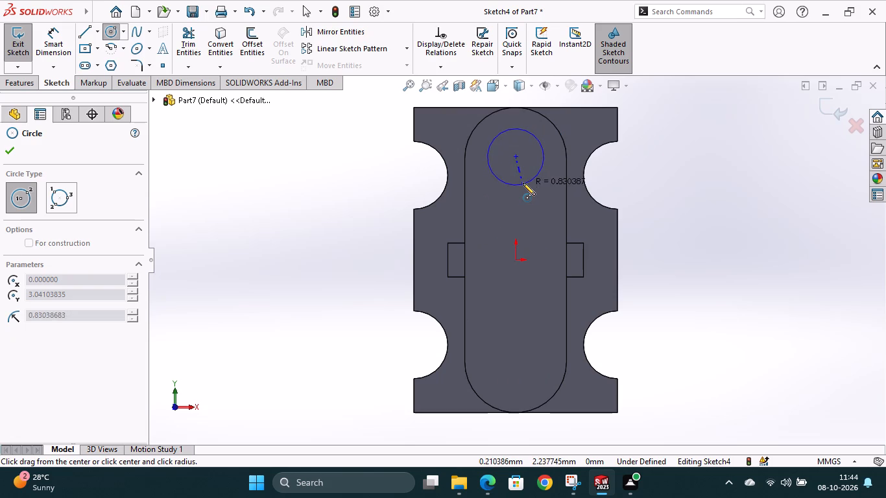
pyautogui.click(523, 183)
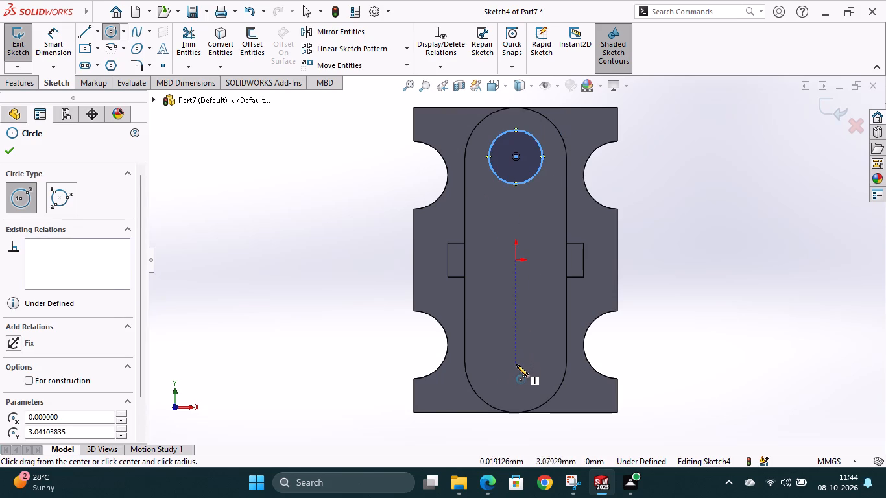
pyautogui.click(516, 364)
pyautogui.click(520, 394)
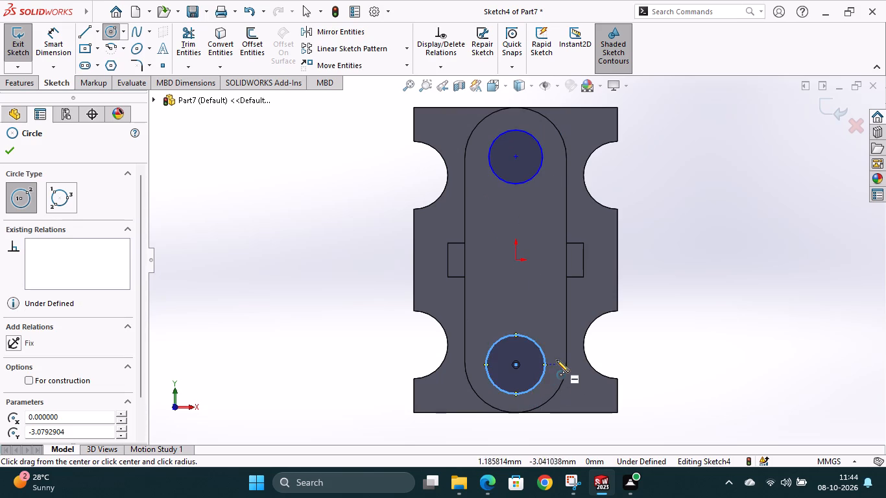
# Dimension the diameters of the upper and lower circles and set both to 1.5 mm.
pyautogui.click(57, 29)
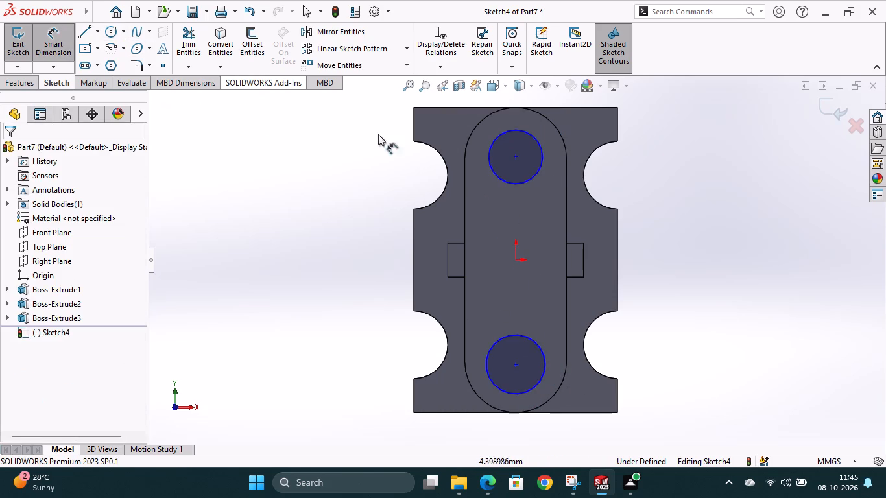
pyautogui.click(516, 184)
pyautogui.click(538, 199)
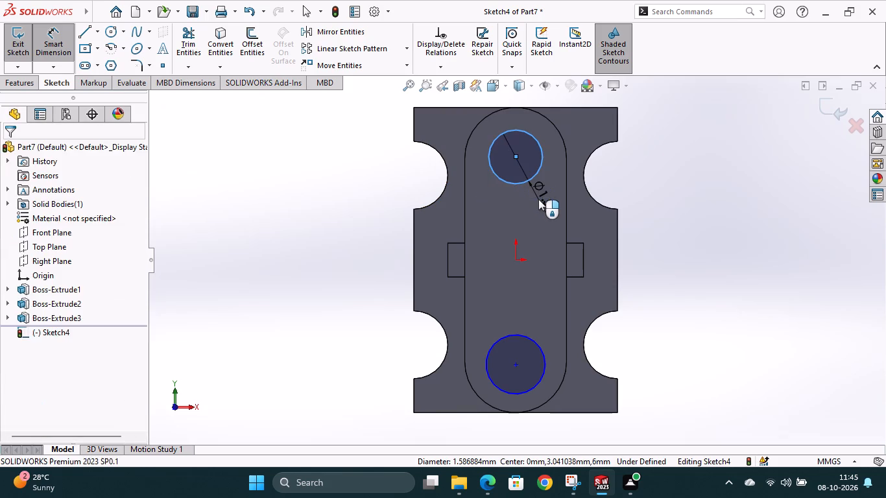
pyautogui.press('1')
pyautogui.press('.')
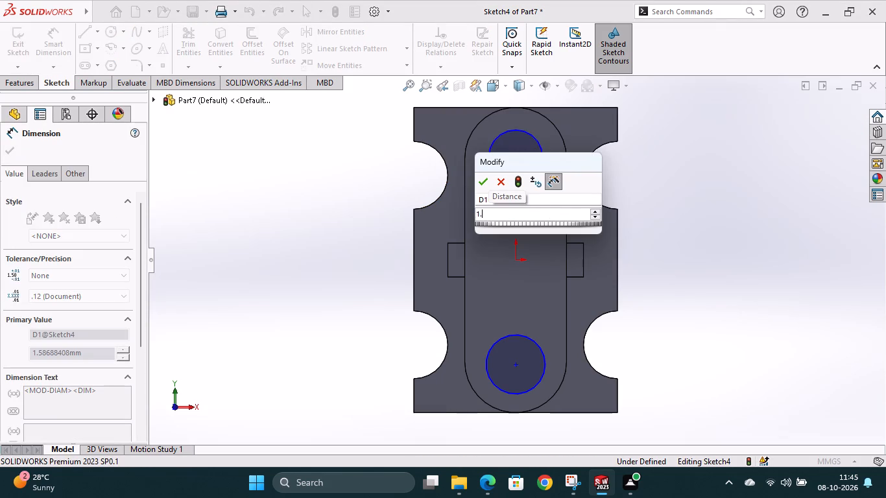
pyautogui.press('5')
pyautogui.press('Return')
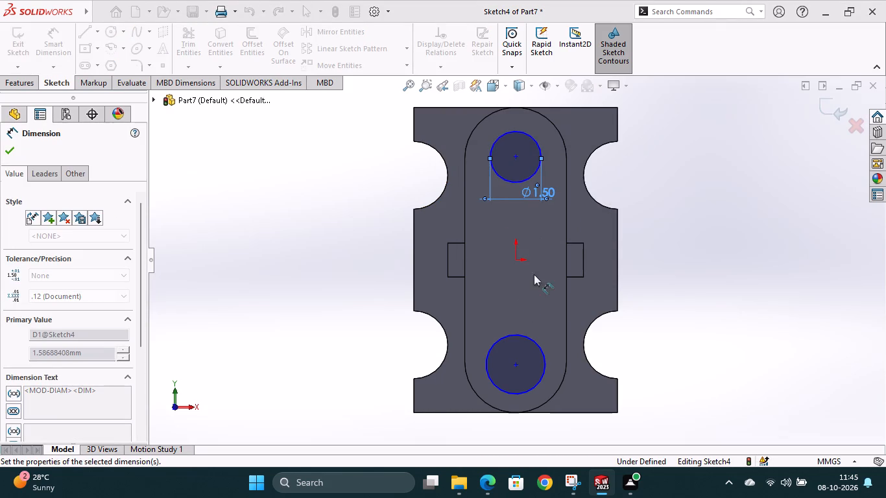
pyautogui.click(529, 337)
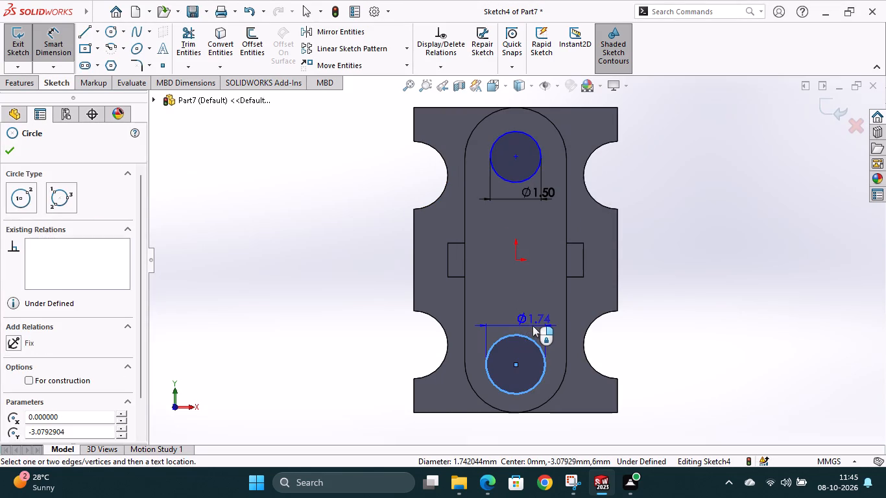
pyautogui.click(533, 326)
pyautogui.write('1.5')
pyautogui.press('Return')
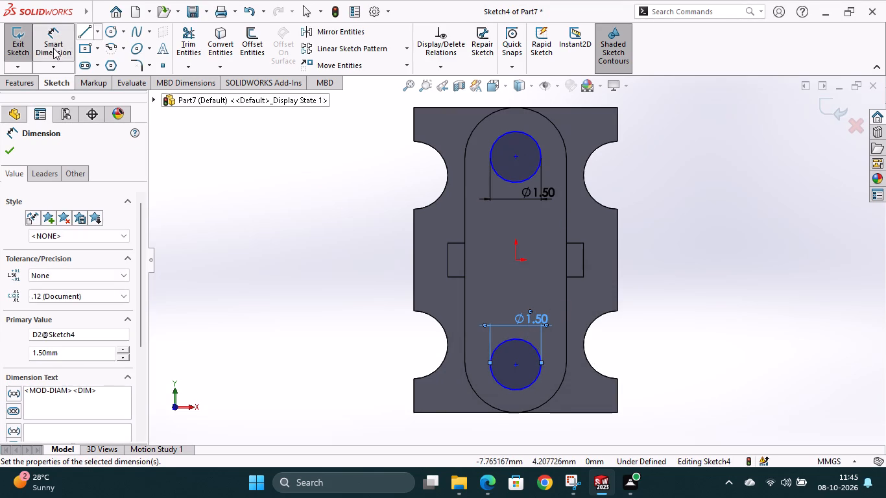
# Locate the upper circle's centre 1.5 mm from the slot plate's right straight edge and 1.5 mm below the notched plate's top edge.
pyautogui.click(516, 158)
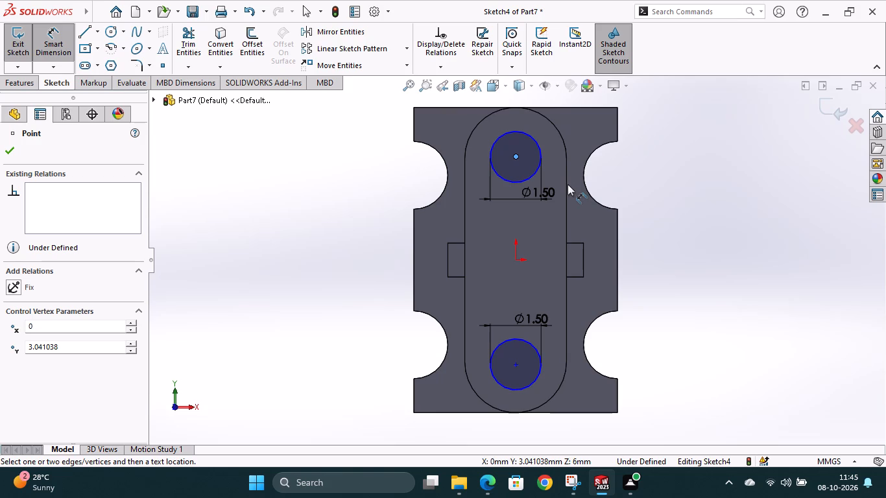
pyautogui.click(566, 186)
pyautogui.click(538, 226)
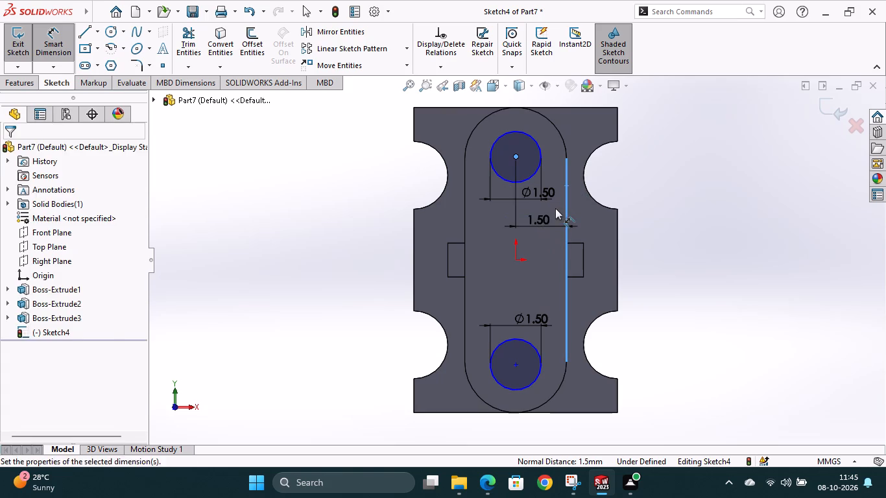
pyautogui.scroll(1, 557, 227)
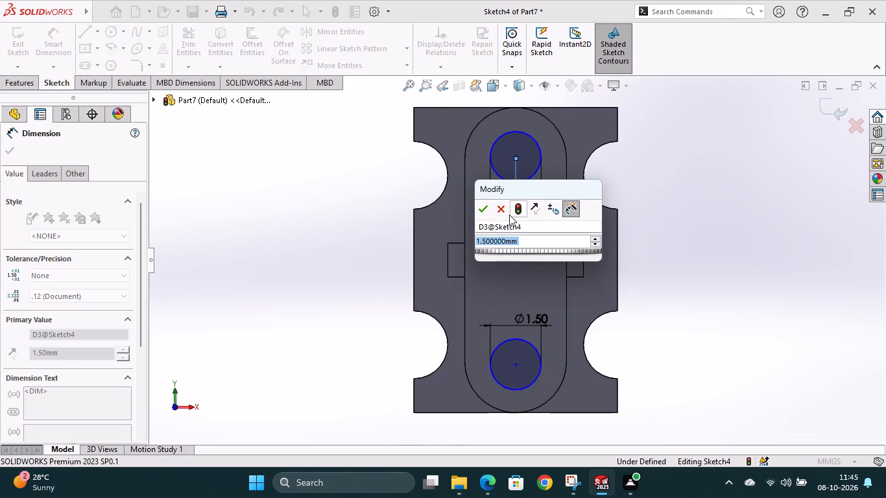
pyautogui.click(485, 207)
pyautogui.scroll(2, 552, 289)
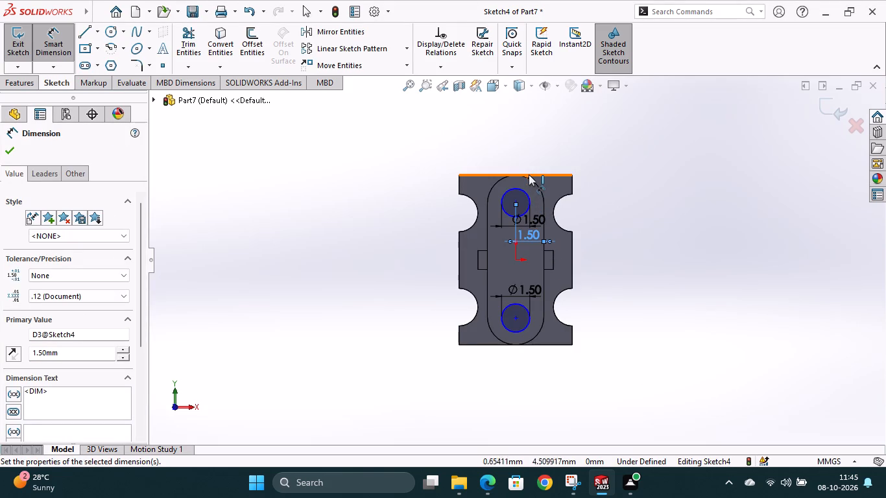
pyautogui.click(531, 174)
pyautogui.click(516, 203)
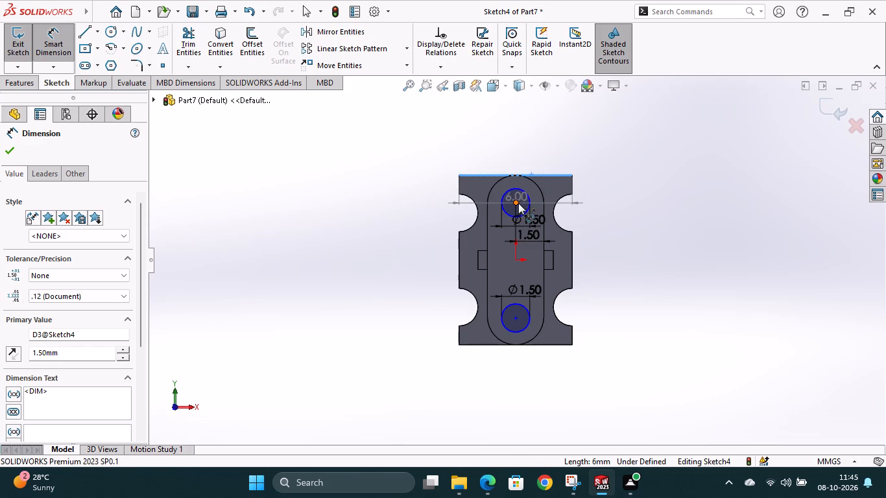
pyautogui.click(586, 206)
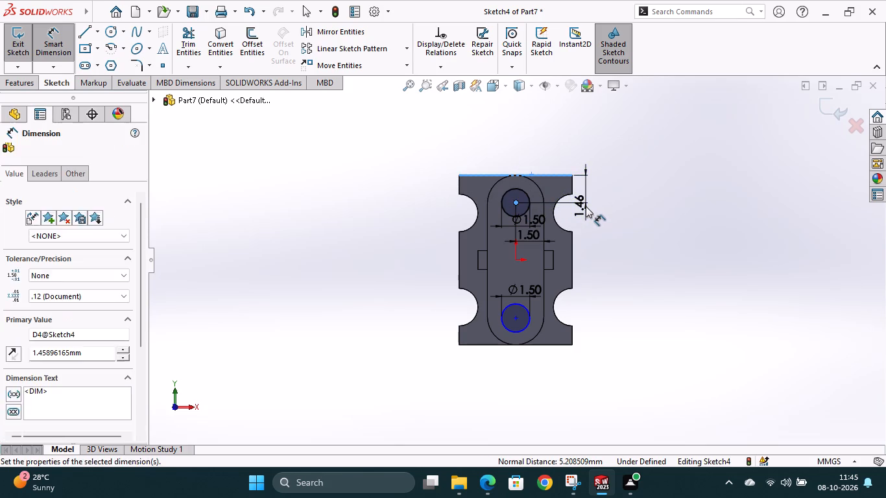
pyautogui.write('1.5')
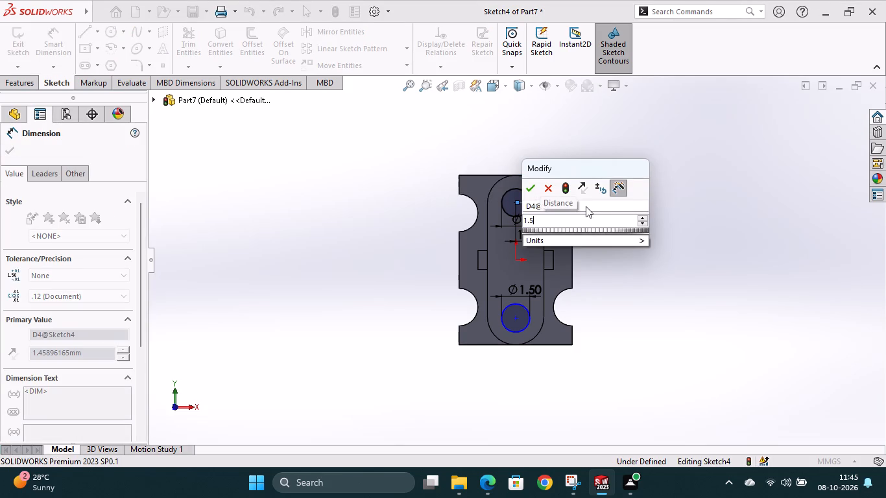
pyautogui.press('Return')
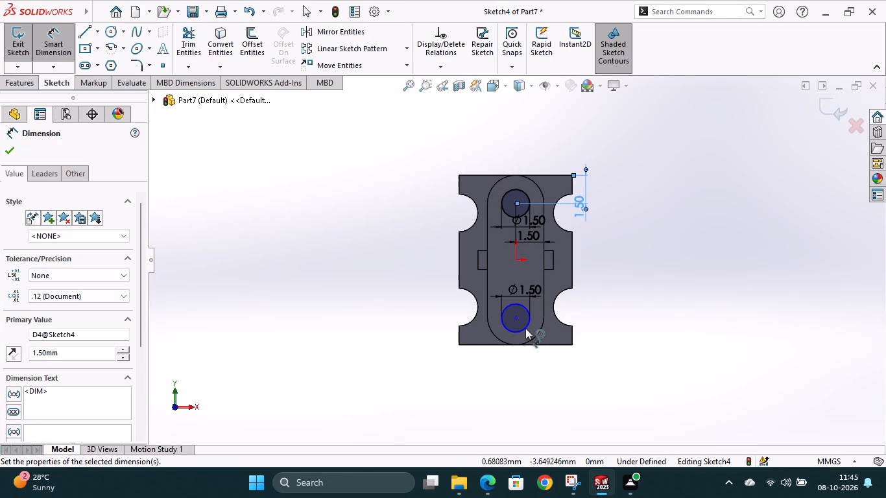
# Locate the lower circle's centre 1.5 mm above the notched plate's bottom edge and 1.5 mm from the slot plate's right straight edge.
pyautogui.click(516, 318)
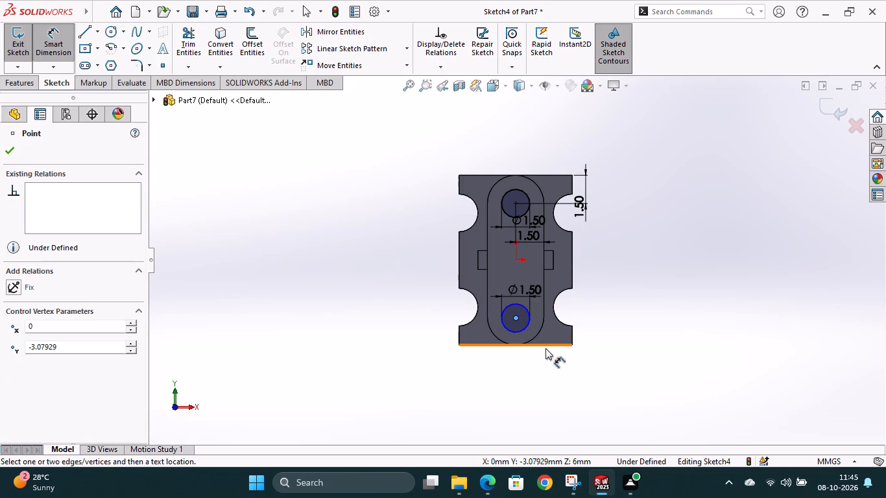
pyautogui.click(547, 346)
pyautogui.click(593, 335)
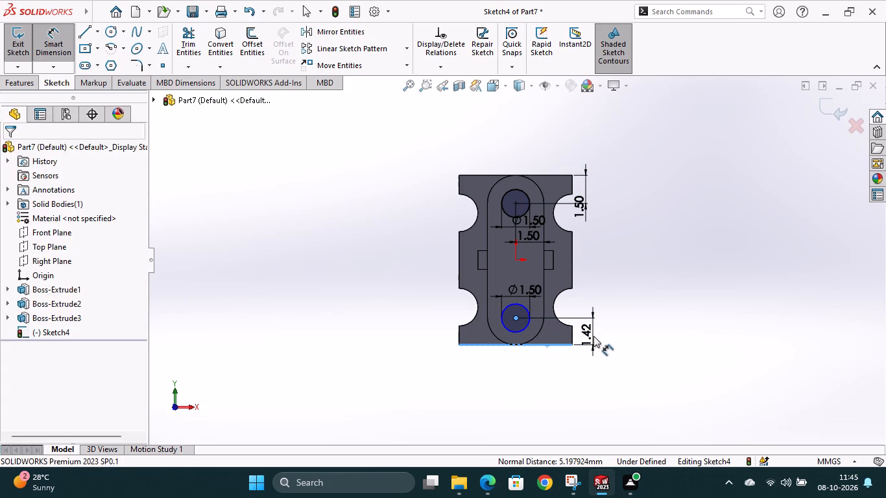
pyautogui.write('1.5')
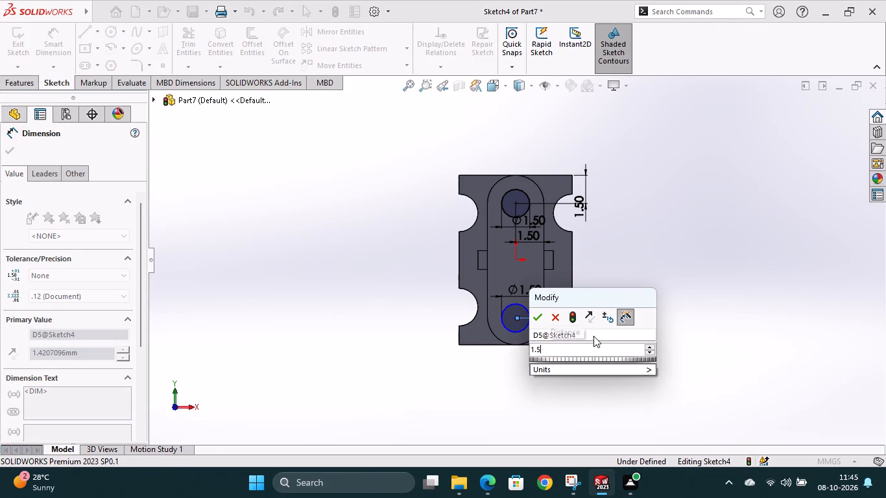
pyautogui.press('Return')
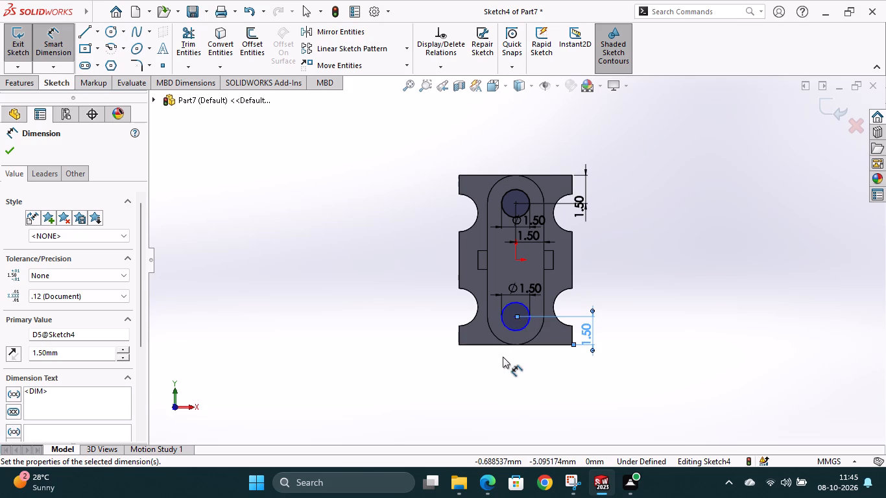
pyautogui.press('Escape')
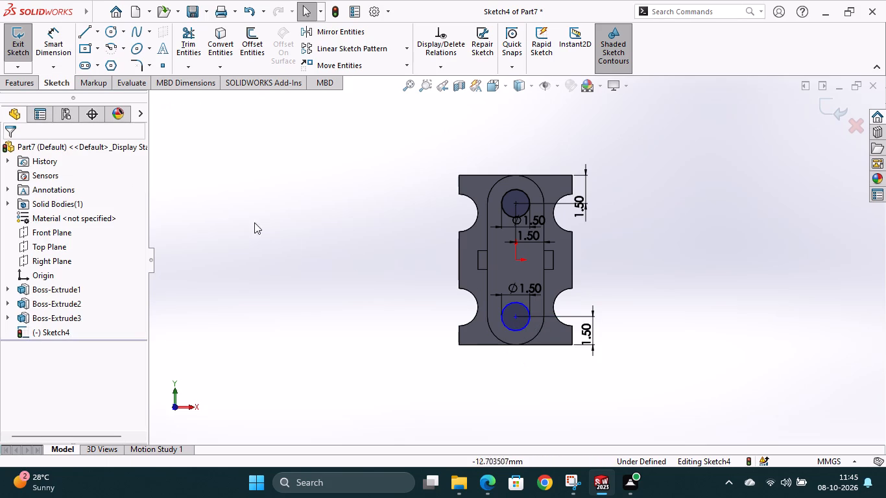
pyautogui.click(59, 50)
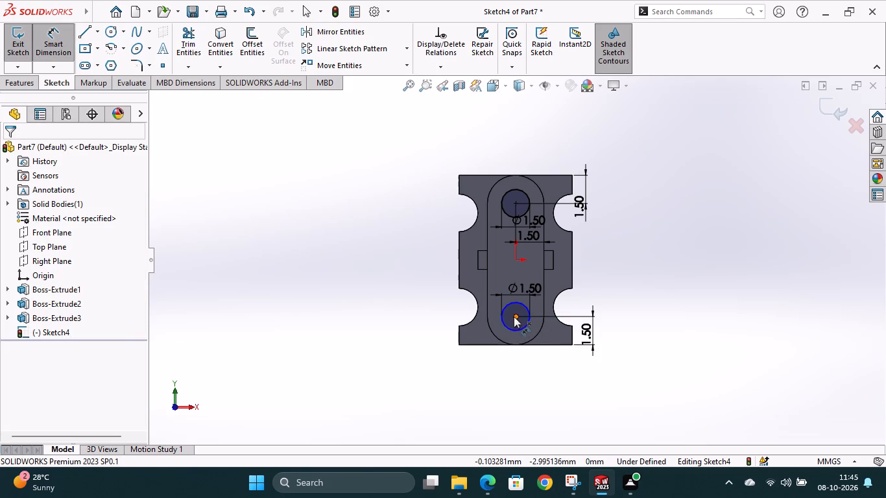
pyautogui.click(514, 316)
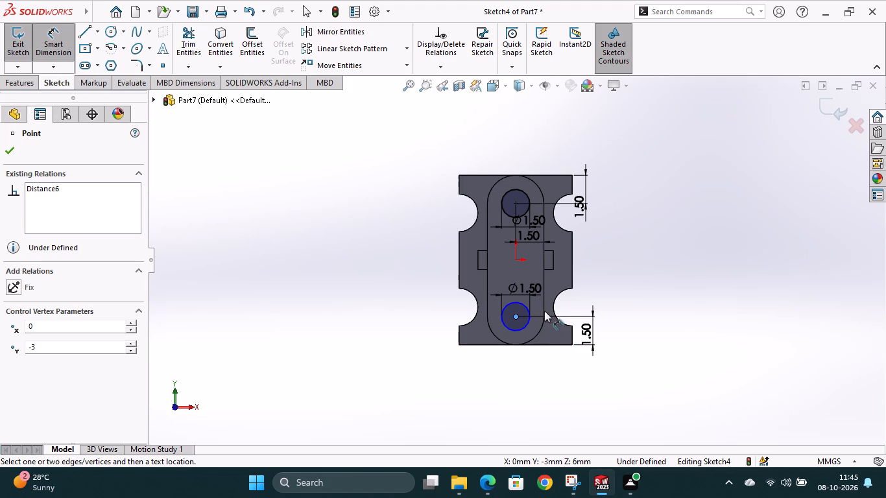
pyautogui.click(543, 306)
pyautogui.click(527, 362)
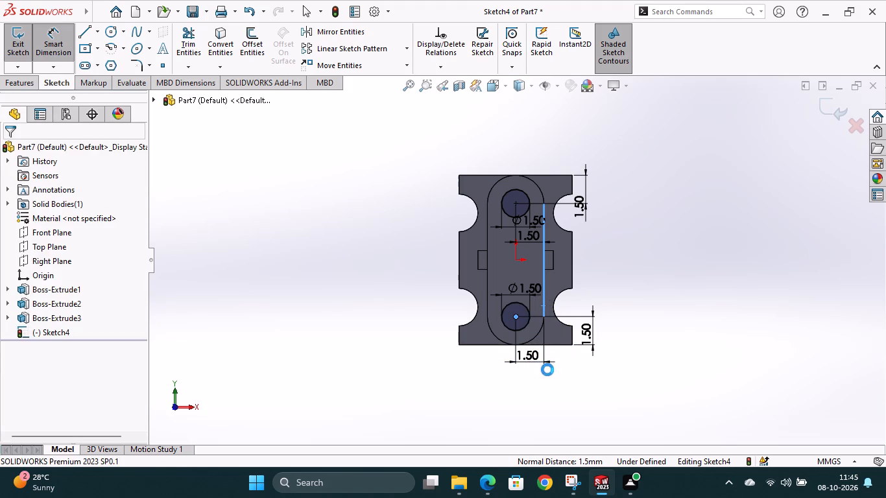
pyautogui.click(470, 347)
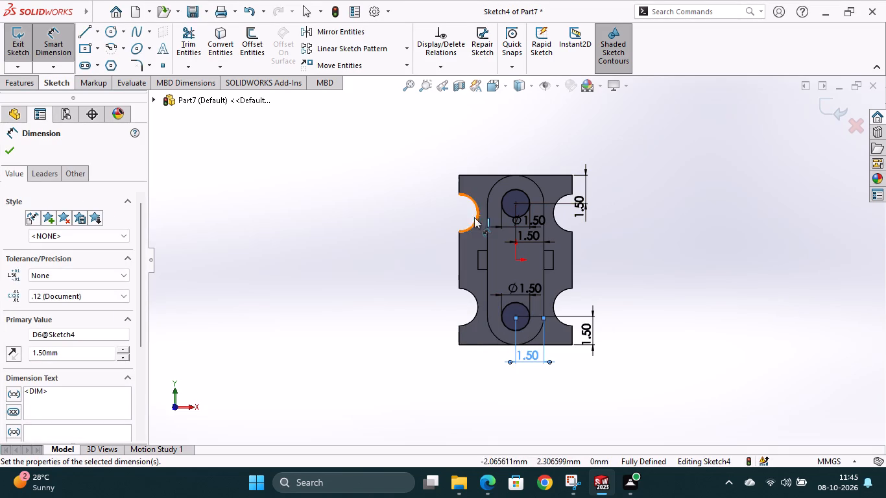
# Cut both circles through the slot-shaped end plate with a 1 mm blind Extruded Cut.
pyautogui.click(25, 85)
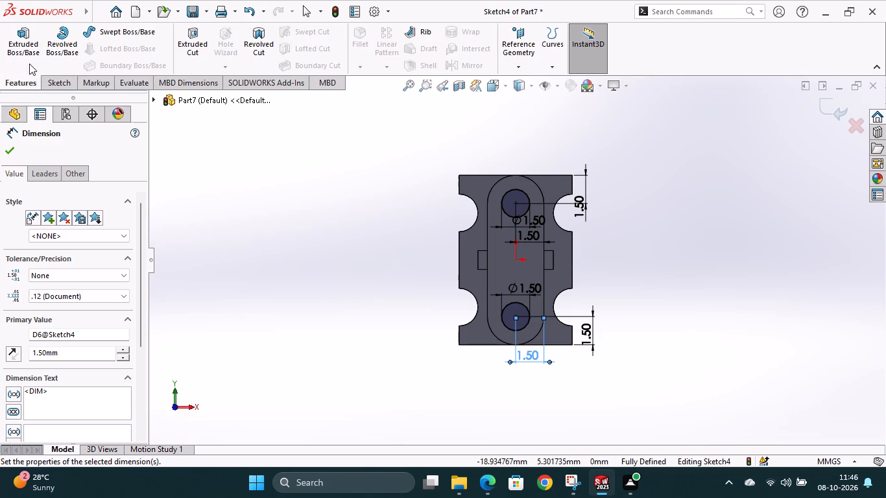
pyautogui.click(191, 58)
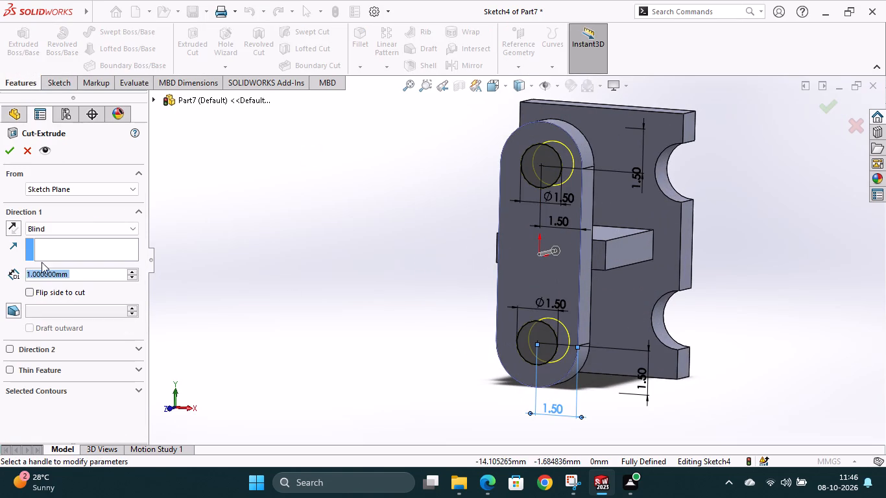
pyautogui.scroll(1, 634, 412)
pyautogui.moveTo(634, 412); pyautogui.dragTo(577, 417, button='middle')
pyautogui.scroll(-1, 577, 417)
pyautogui.scroll(1, 578, 419)
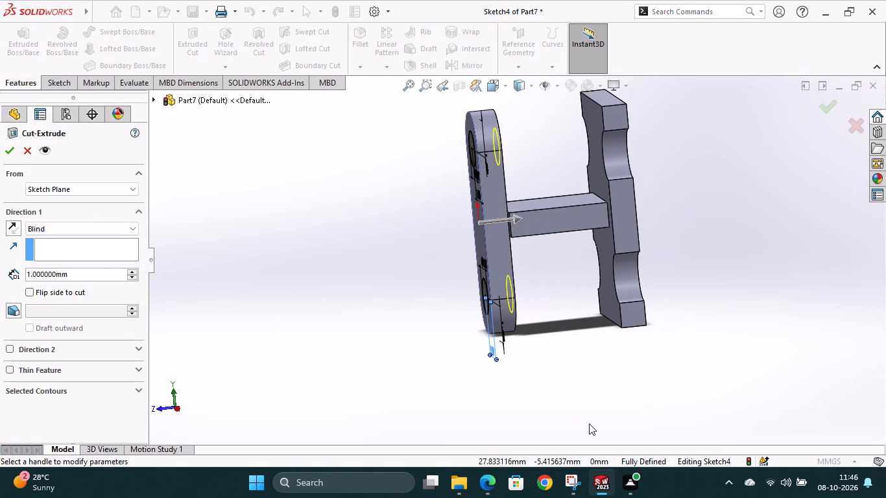
pyautogui.click(13, 155)
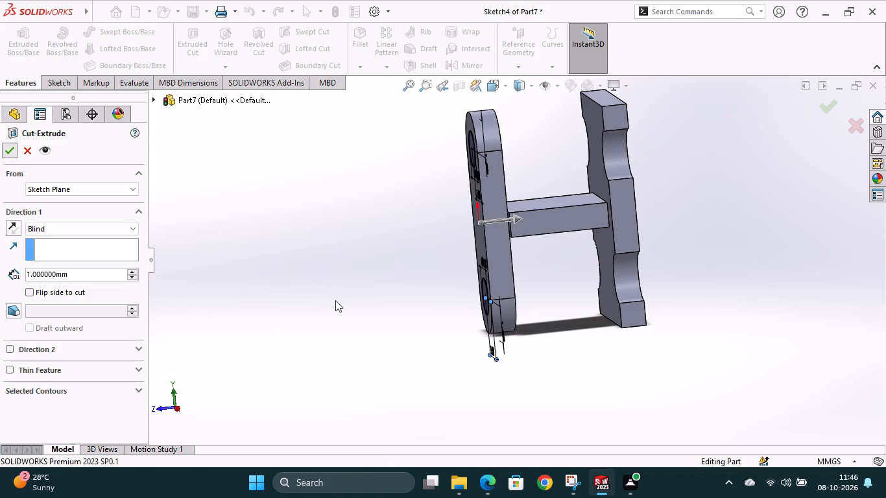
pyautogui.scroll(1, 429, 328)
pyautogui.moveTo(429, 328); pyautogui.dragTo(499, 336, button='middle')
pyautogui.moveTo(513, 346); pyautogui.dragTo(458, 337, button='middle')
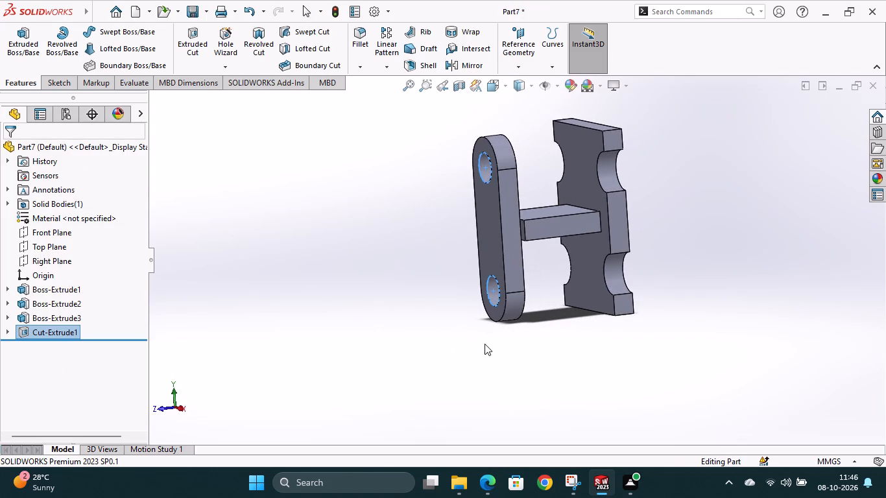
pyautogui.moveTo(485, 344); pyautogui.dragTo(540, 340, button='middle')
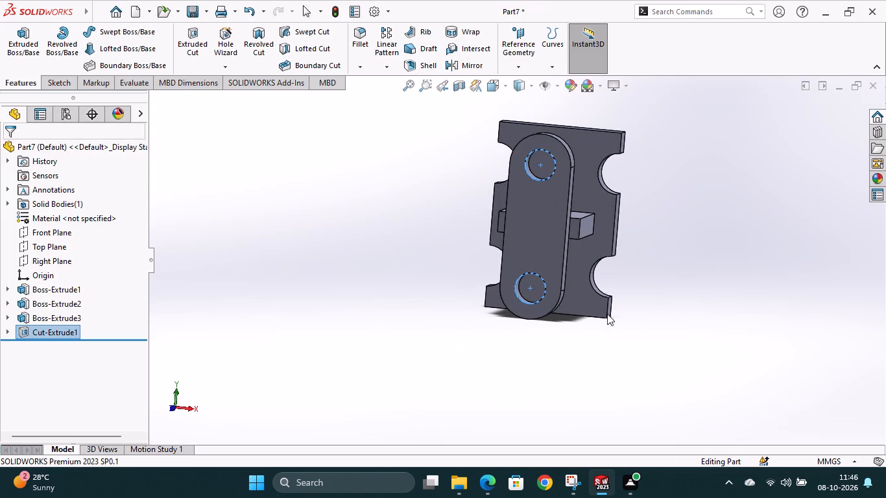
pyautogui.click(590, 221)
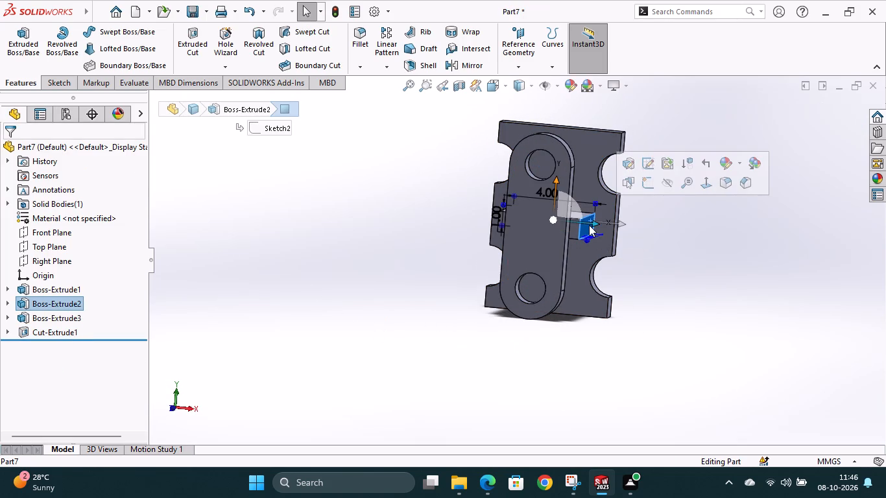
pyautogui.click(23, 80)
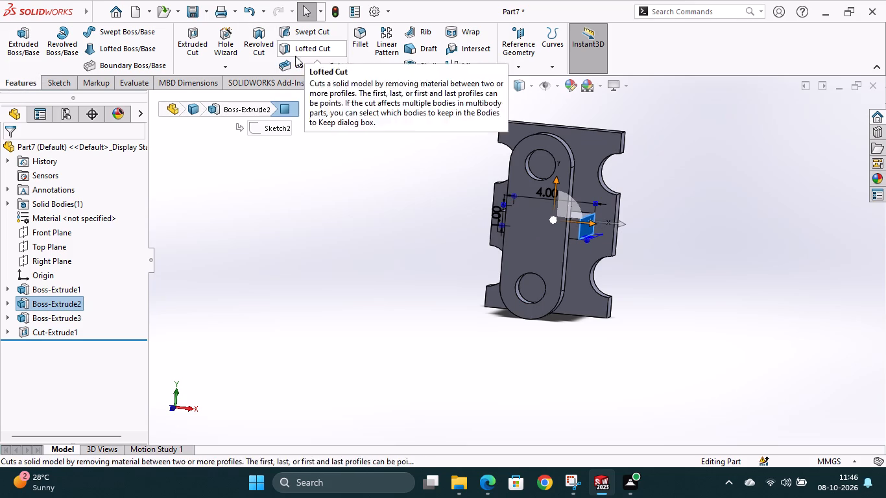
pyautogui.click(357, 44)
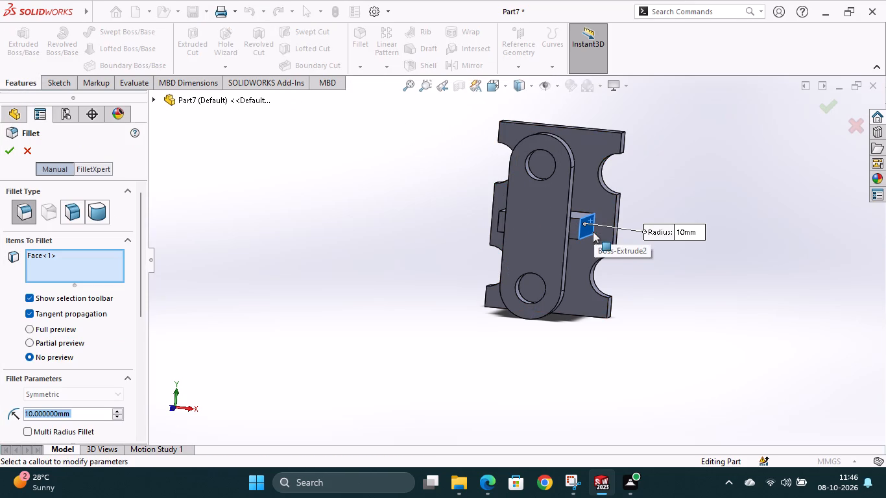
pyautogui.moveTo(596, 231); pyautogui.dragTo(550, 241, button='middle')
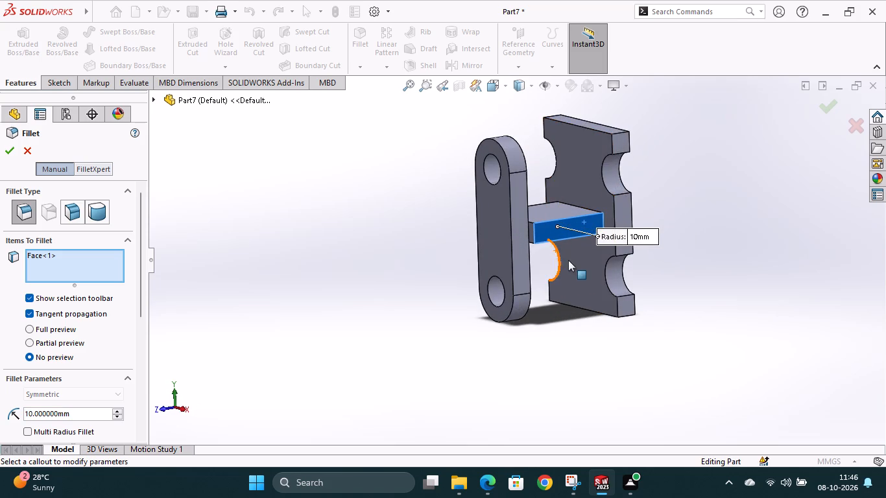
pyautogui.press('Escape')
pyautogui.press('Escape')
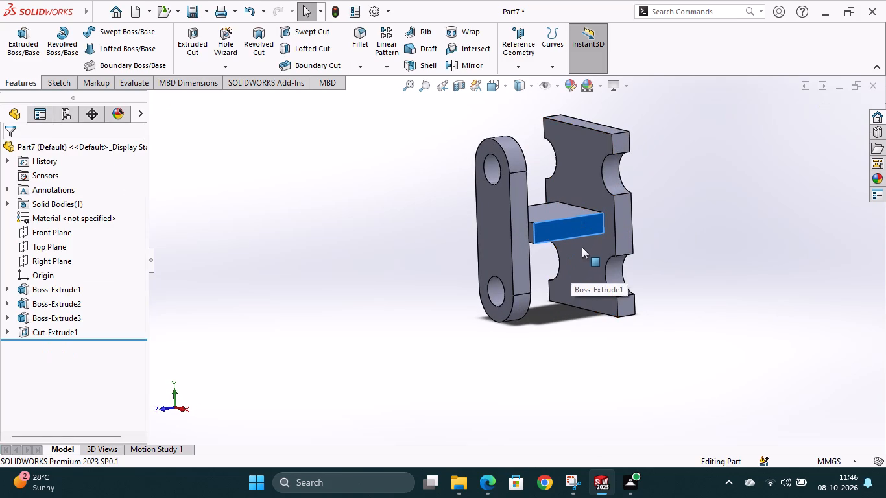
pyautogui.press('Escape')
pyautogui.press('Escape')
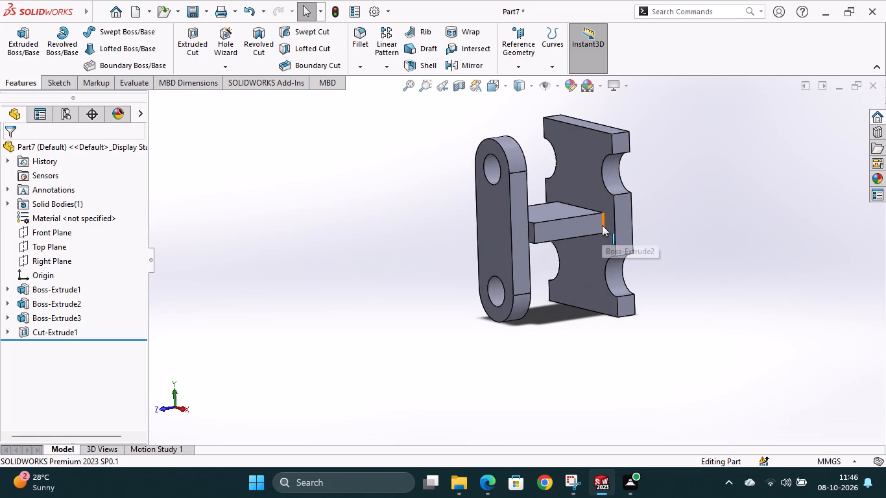
# Fillet the two 1 mm block edges where its sides meet the notched plate with a 0.5 mm symmetric radius.
pyautogui.click(602, 225)
pyautogui.moveTo(523, 317); pyautogui.dragTo(588, 339, button='middle')
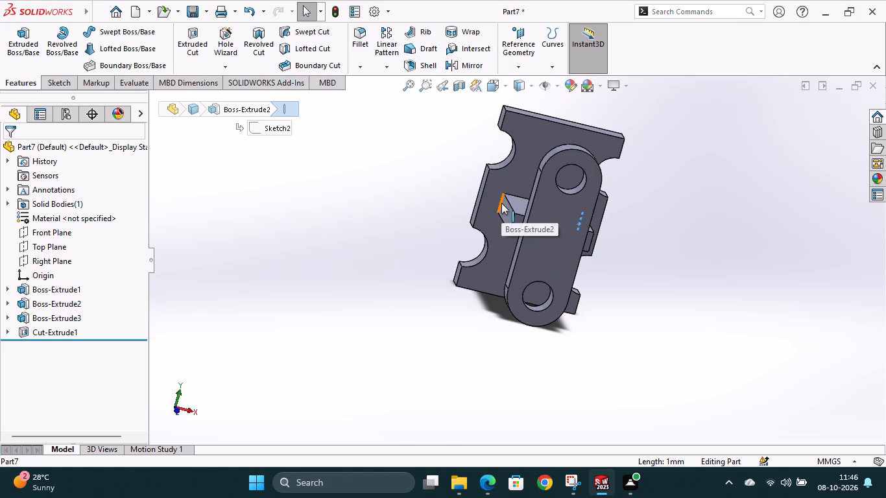
pyautogui.click(501, 203)
pyautogui.moveTo(641, 279); pyautogui.dragTo(600, 289, button='middle')
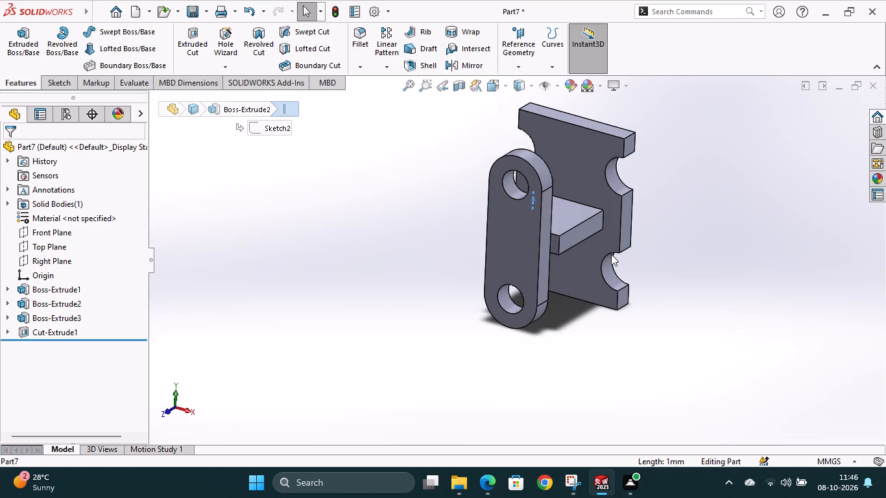
pyautogui.keyDown('ctrl'); pyautogui.click(603, 220); pyautogui.keyUp('ctrl')
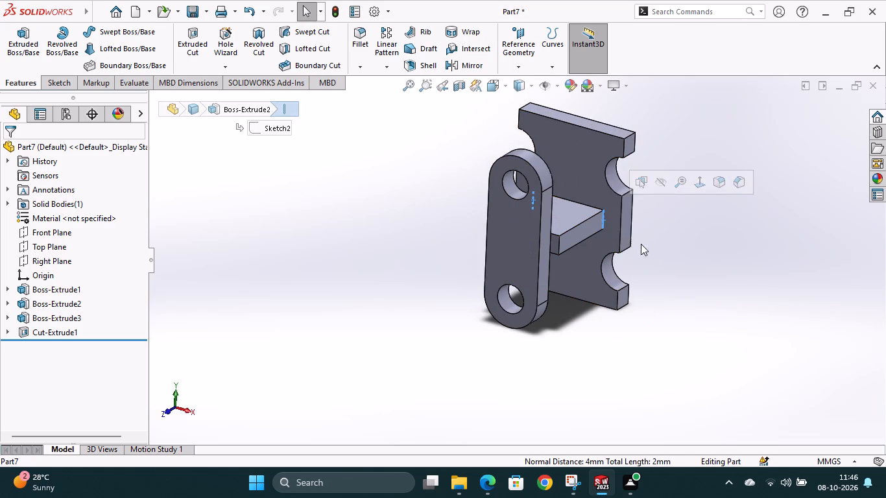
pyautogui.click(362, 69)
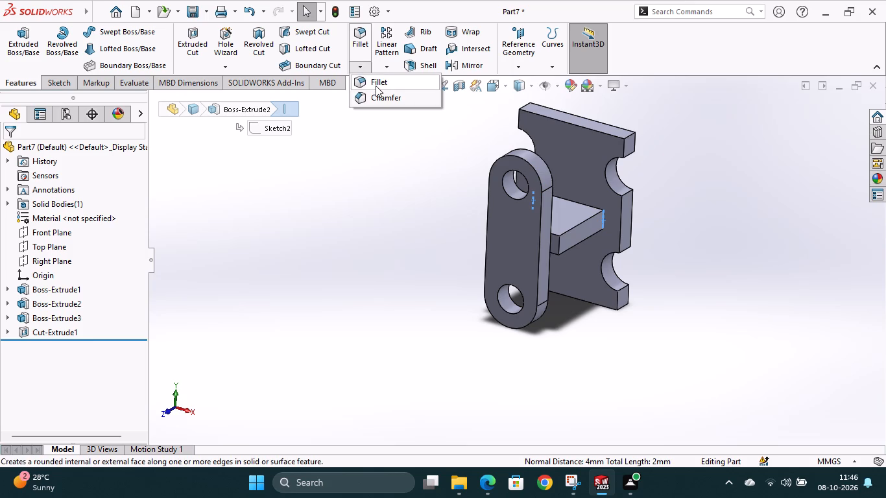
pyautogui.click(376, 86)
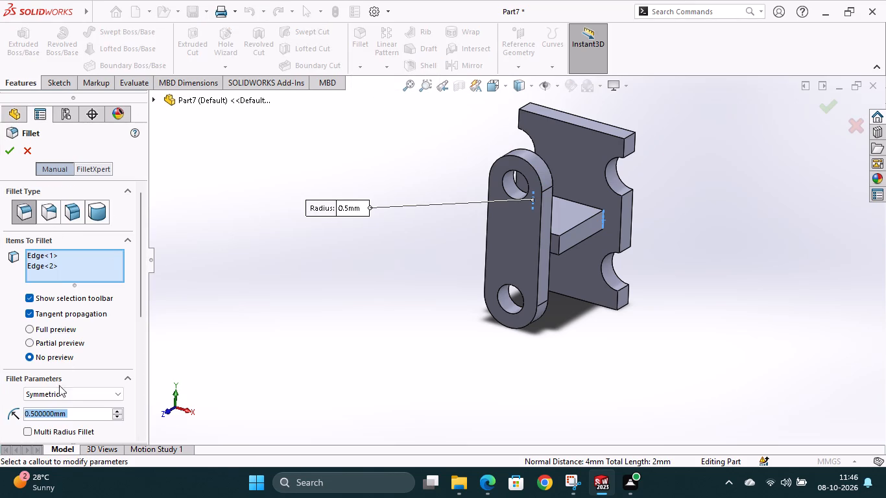
pyautogui.click(8, 150)
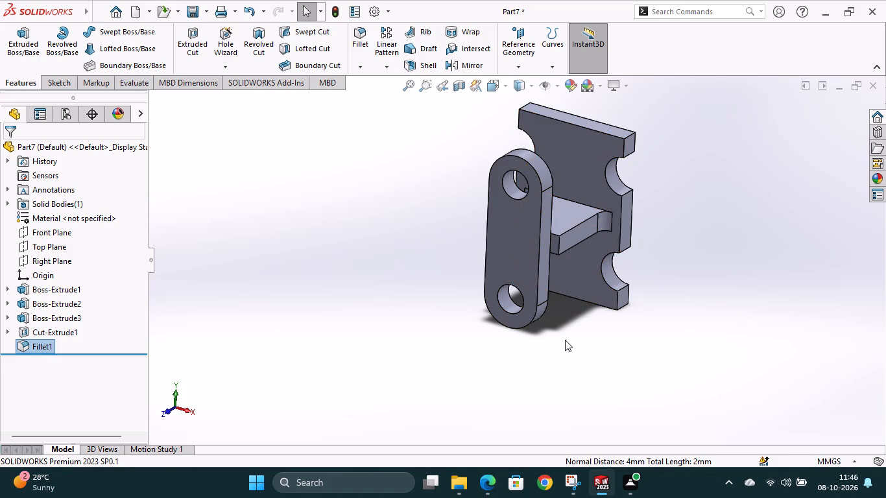
# Examine the plates, central block and new fillets from the Left, Front, Right, Back and Bottom standard views.
pyautogui.moveTo(565, 340); pyautogui.dragTo(523, 320, button='middle')
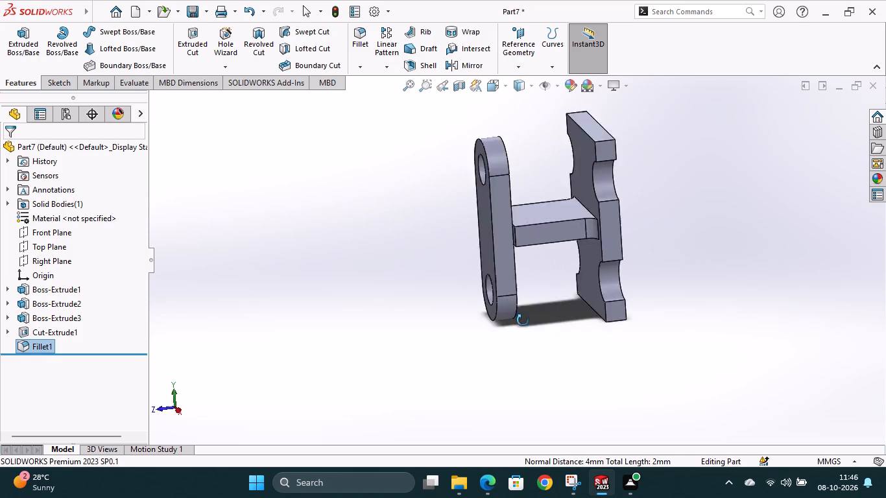
pyautogui.moveTo(523, 320); pyautogui.dragTo(492, 296, button='middle')
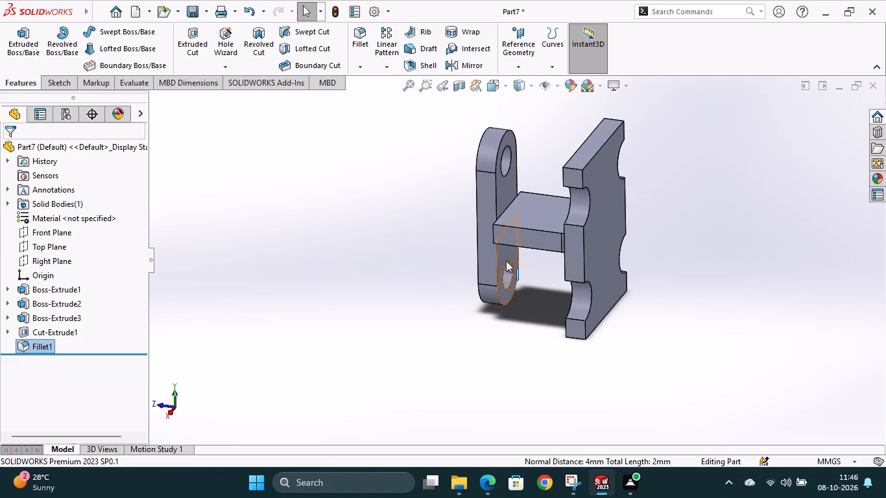
pyautogui.click(503, 87)
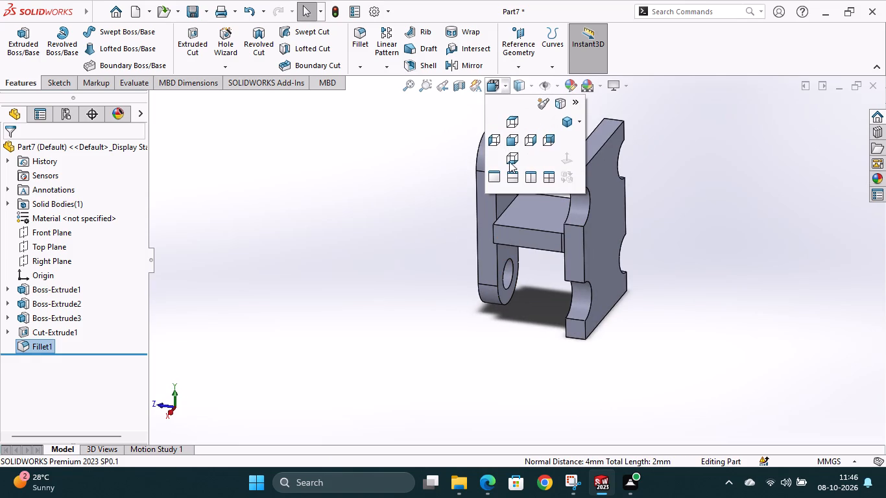
pyautogui.click(499, 146)
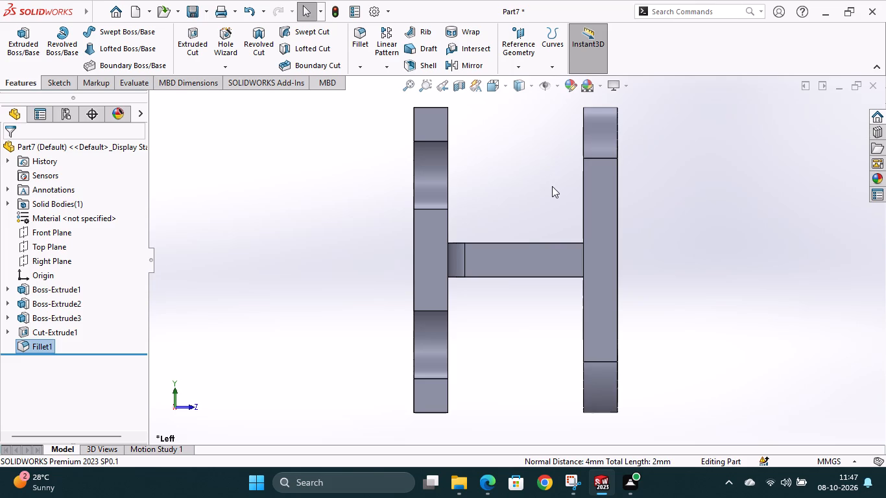
pyautogui.click(531, 88)
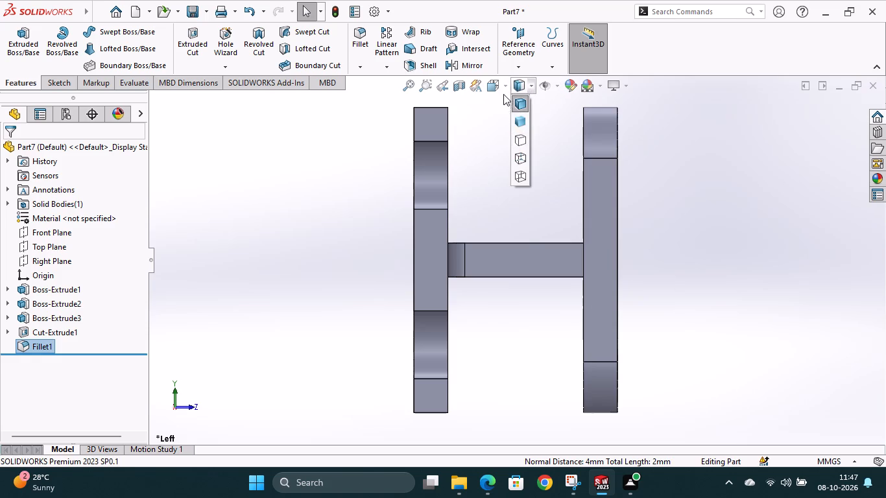
pyautogui.click(503, 89)
pyautogui.click(503, 89)
pyautogui.click(512, 139)
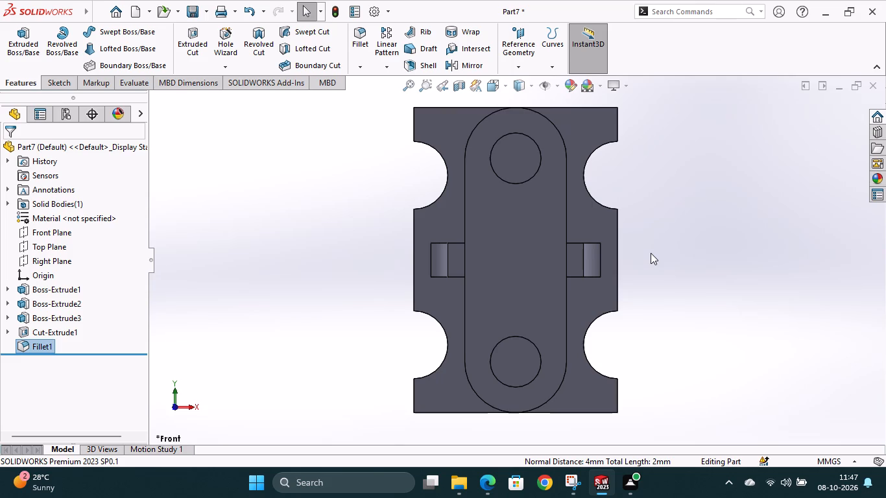
pyautogui.click(503, 87)
pyautogui.click(534, 143)
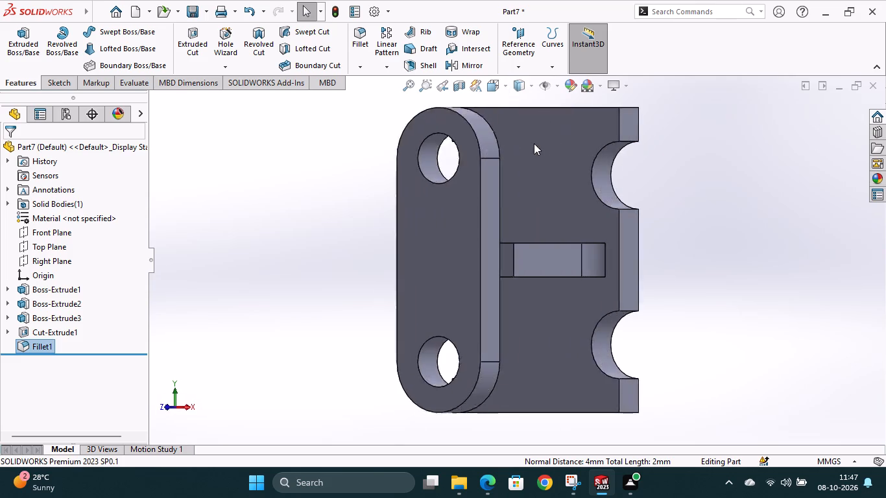
pyautogui.click(503, 86)
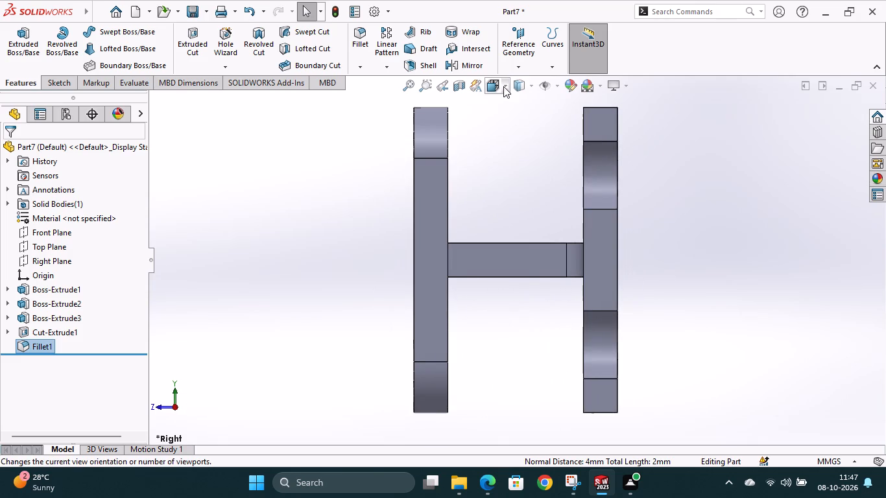
pyautogui.click(544, 139)
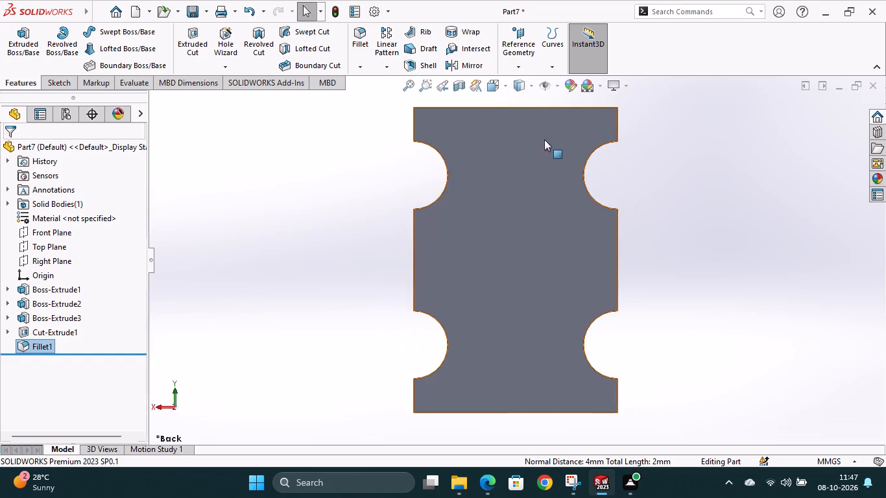
pyautogui.click(508, 85)
pyautogui.click(512, 155)
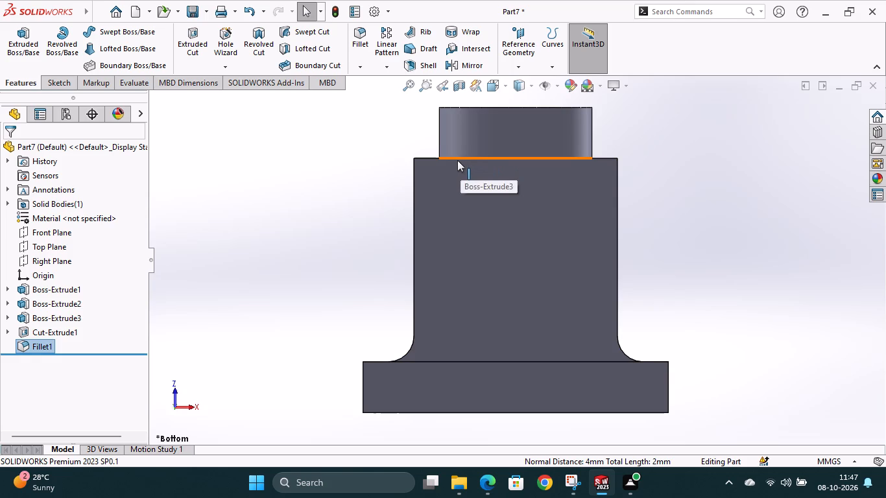
pyautogui.scroll(1, 684, 175)
pyautogui.moveTo(684, 175); pyautogui.dragTo(688, 324, button='middle')
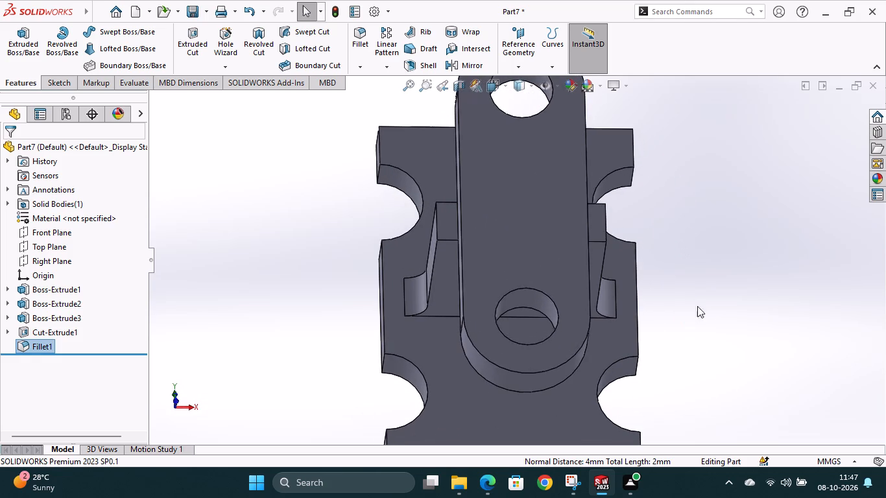
# Open the slot-shaped end plate's profile sketch for editing and inspect the slot against the central block.
pyautogui.click(547, 211)
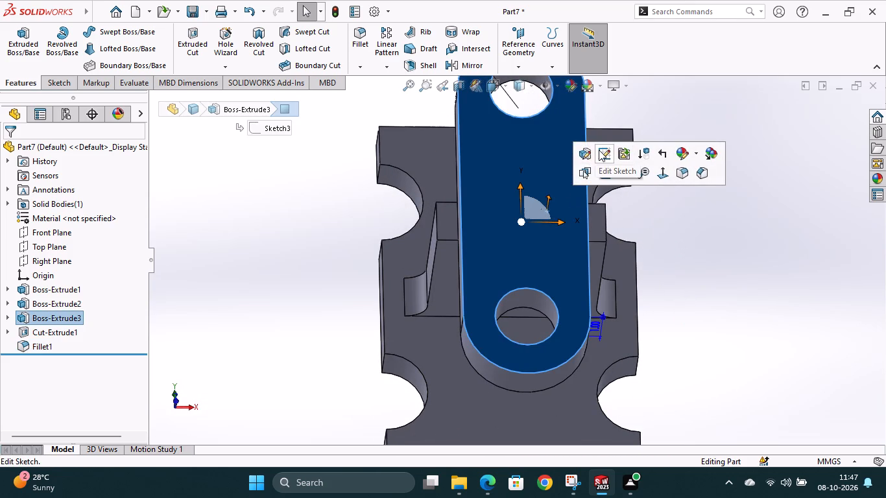
pyautogui.click(599, 150)
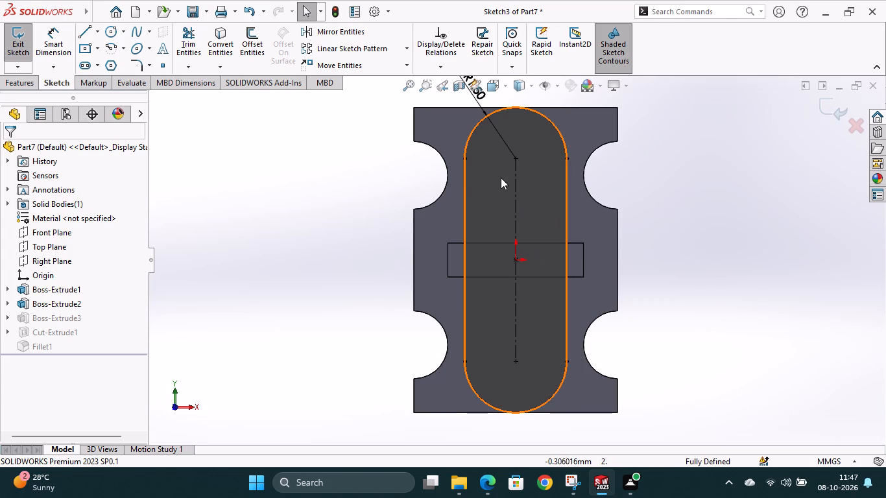
pyautogui.rightClick(542, 193)
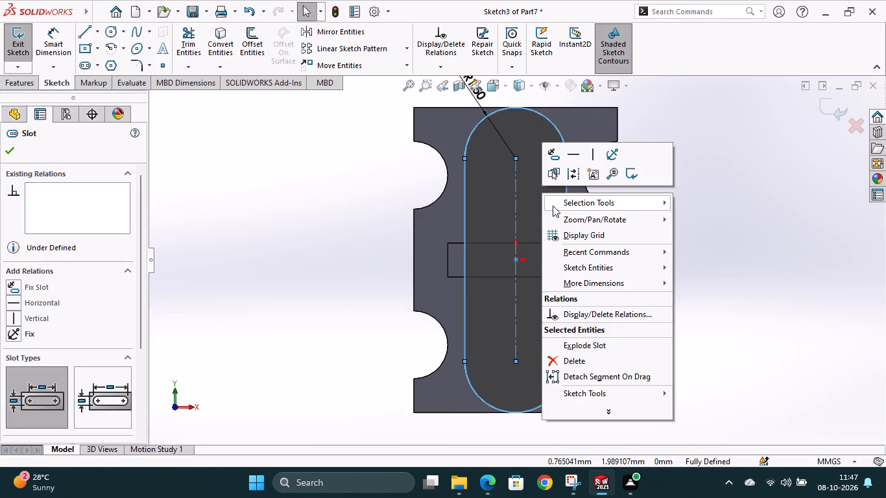
pyautogui.click(745, 141)
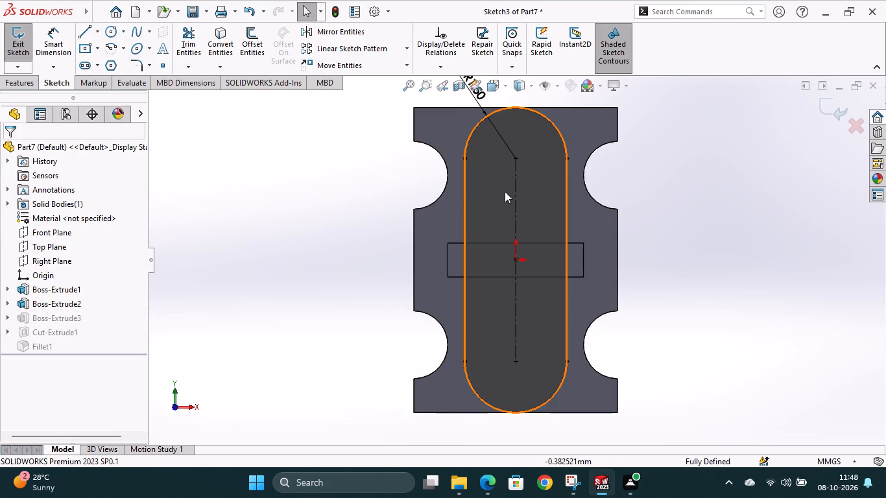
pyautogui.click(54, 38)
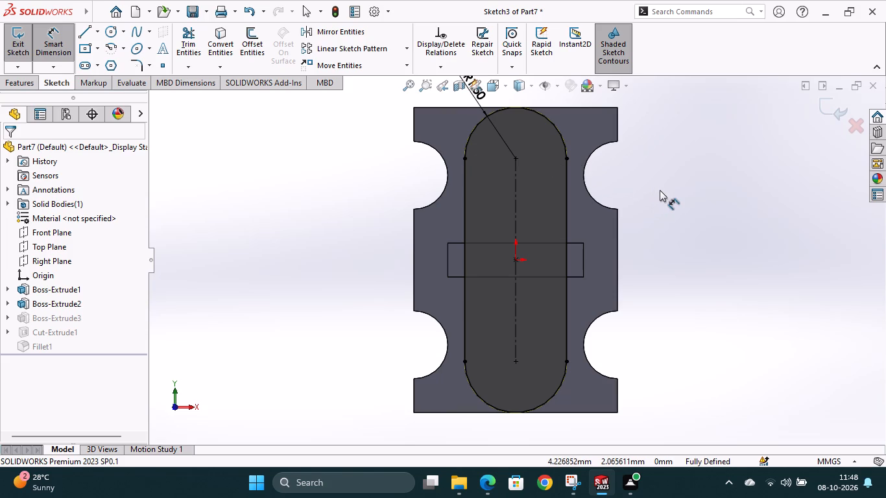
pyautogui.press('Escape')
pyautogui.press('Escape')
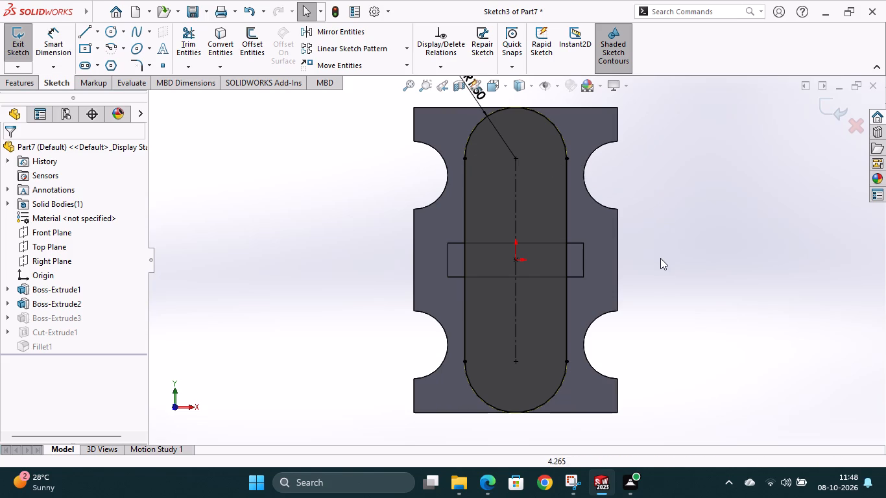
pyautogui.moveTo(659, 256); pyautogui.dragTo(715, 209, button='middle')
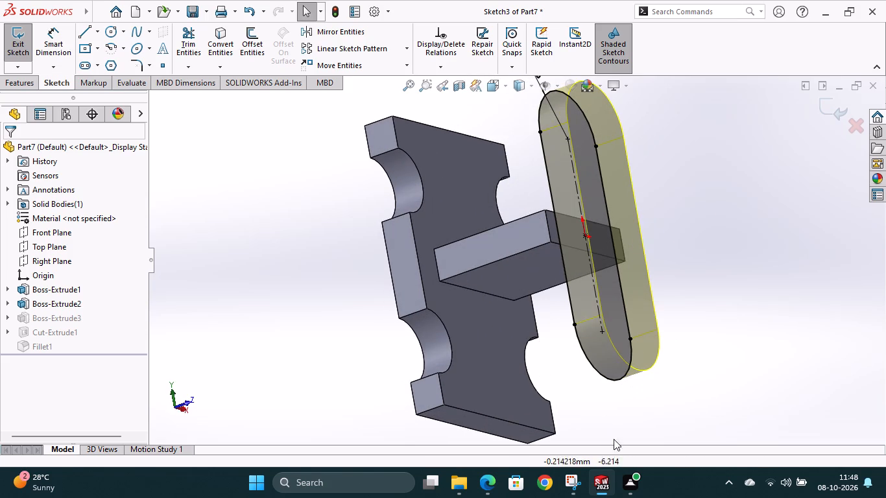
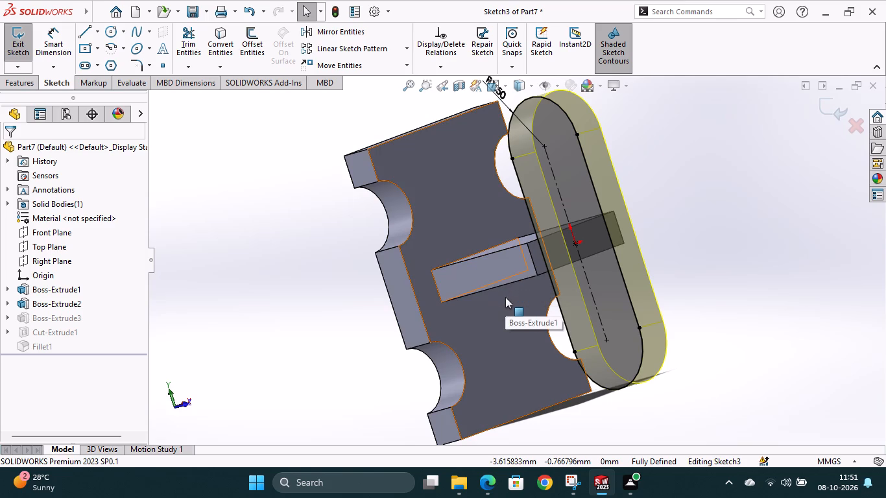
# Exit the slot-shaped end plate's profile sketch.
pyautogui.rightClick(523, 267)
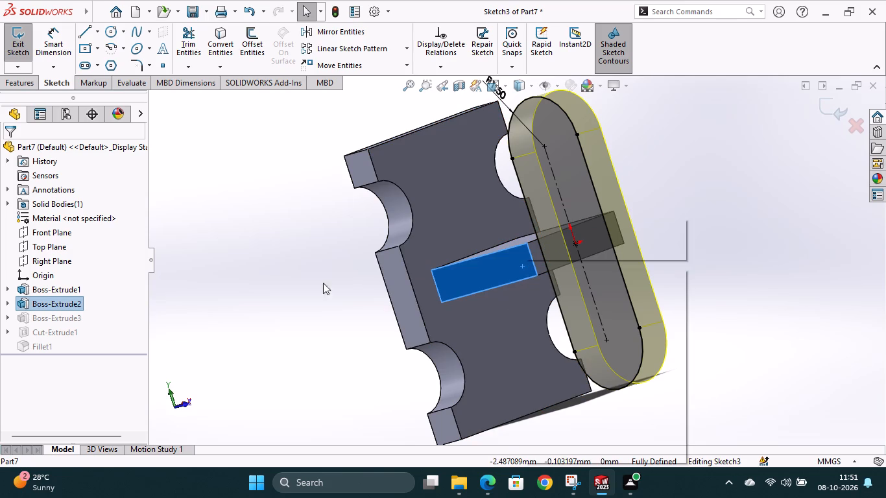
pyautogui.click(314, 287)
pyautogui.rightClick(69, 305)
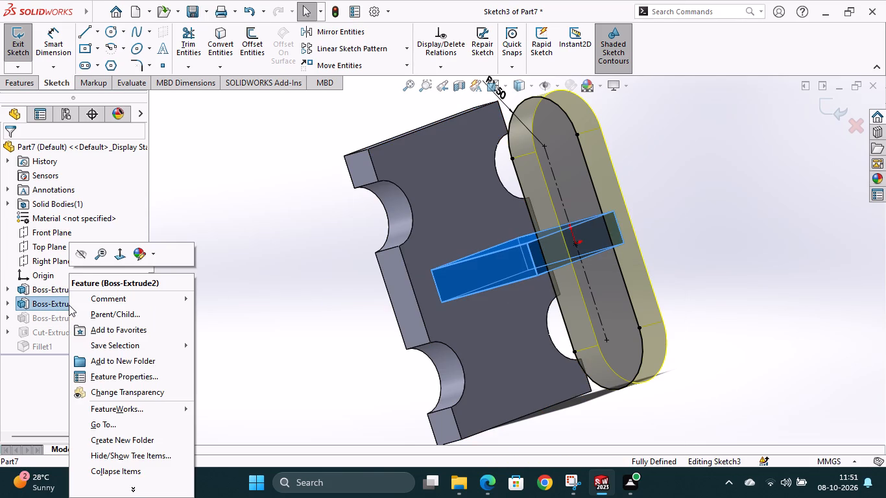
pyautogui.click(230, 228)
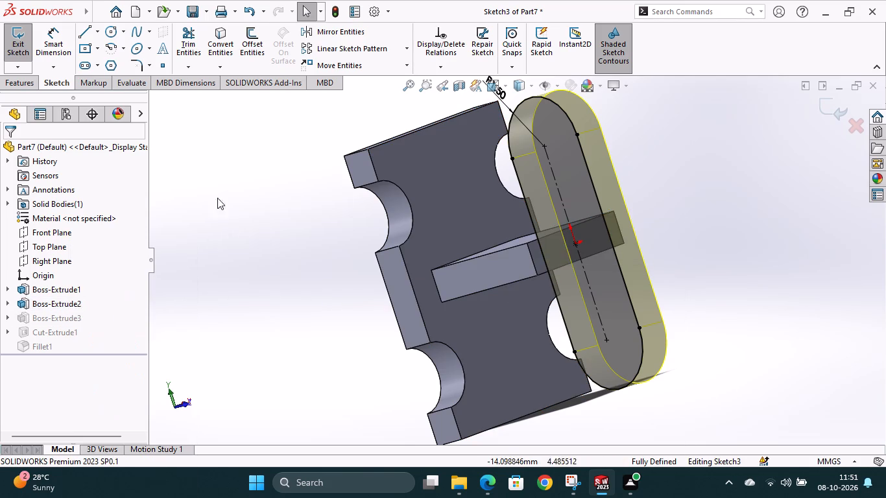
pyautogui.click(12, 45)
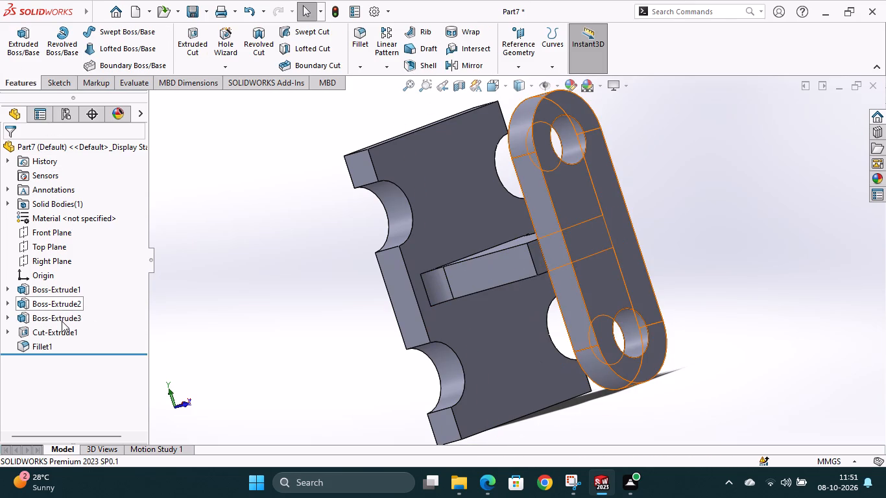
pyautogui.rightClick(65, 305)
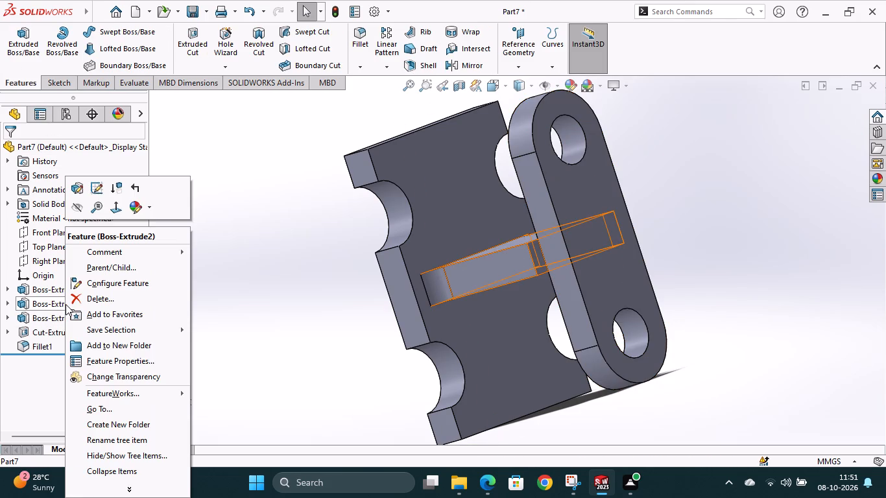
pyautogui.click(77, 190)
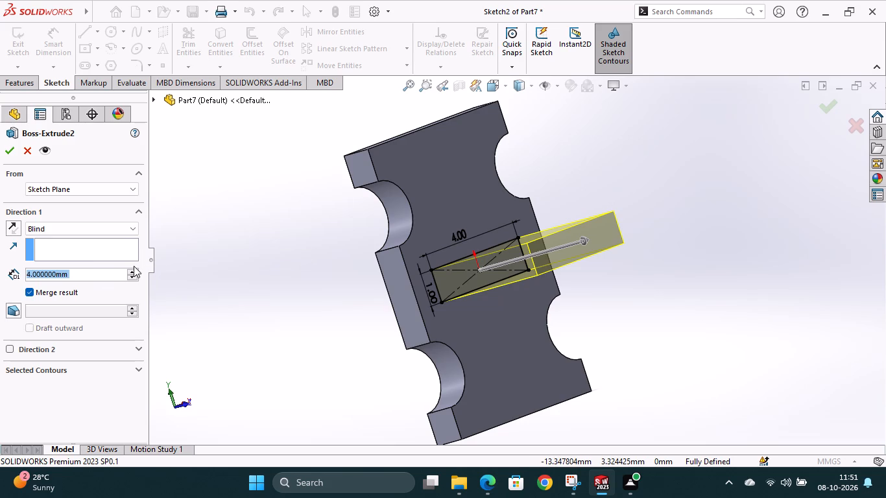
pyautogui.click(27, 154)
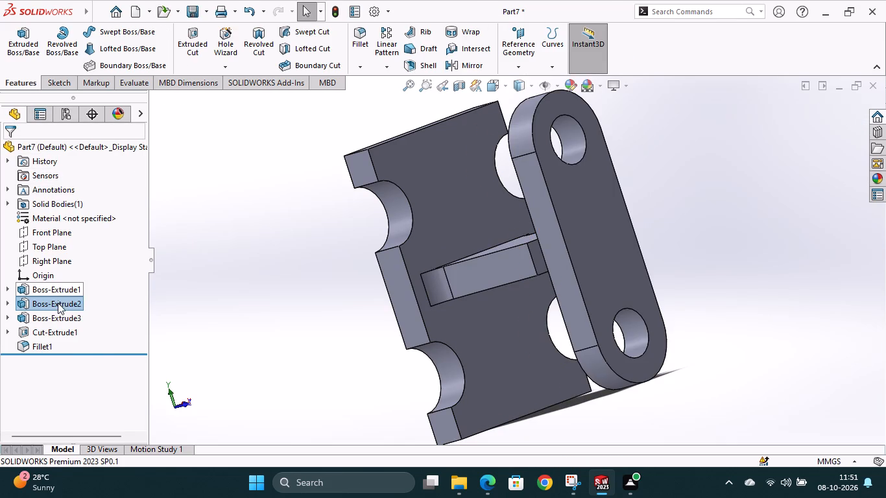
# Edit the central block's rectangle sketch, set its horizontal width to 3 mm, and rebuild the part.
pyautogui.rightClick(58, 304)
pyautogui.click(83, 196)
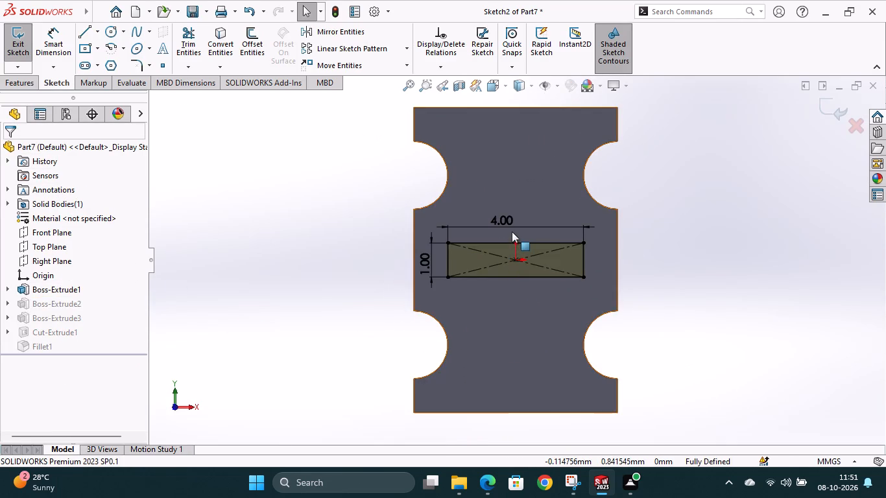
pyautogui.doubleClick(510, 224)
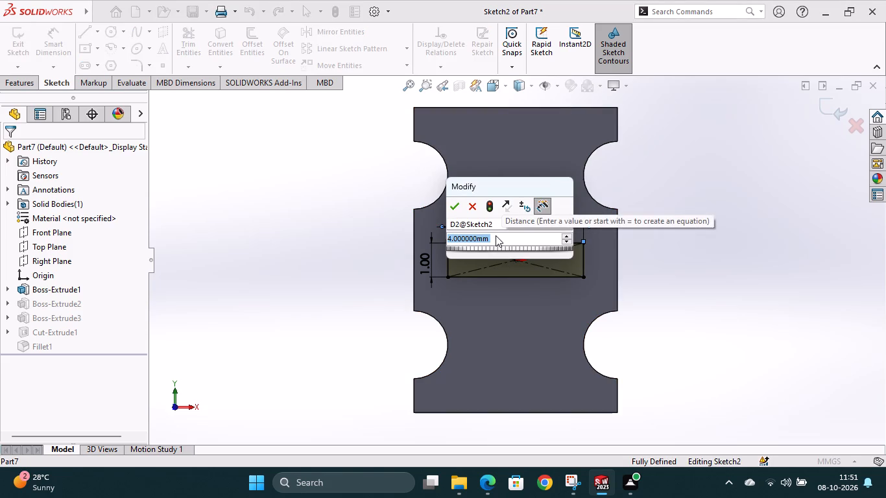
pyautogui.press('3')
pyautogui.press('Return')
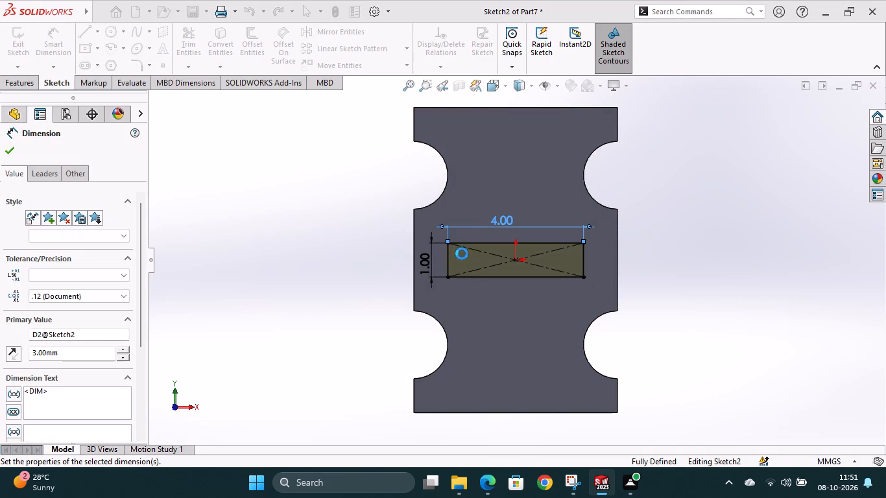
pyautogui.click(12, 148)
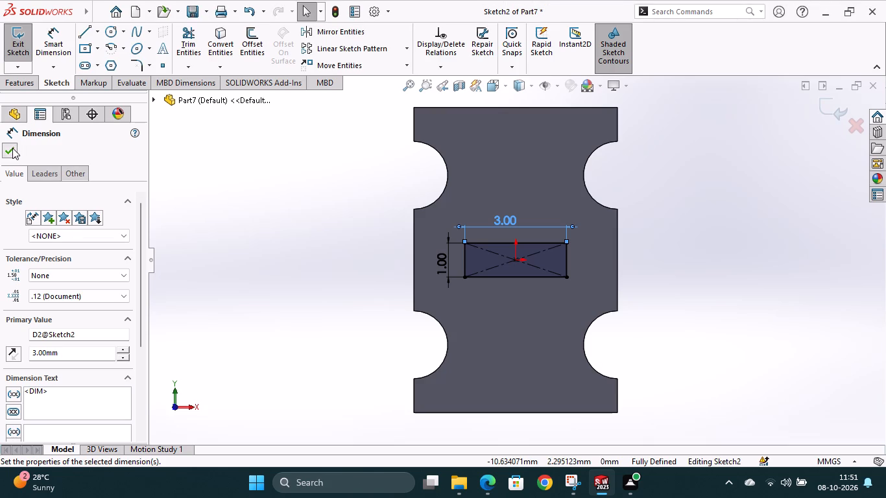
pyautogui.click(16, 49)
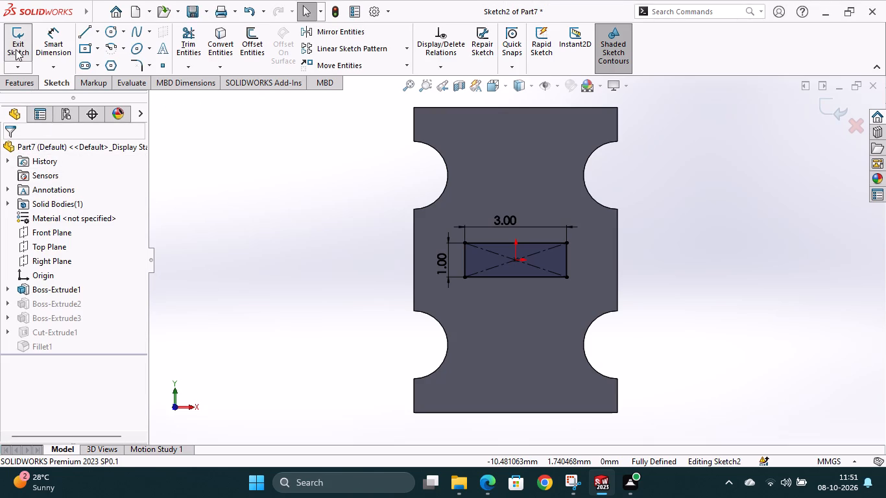
pyautogui.scroll(-1, 338, 368)
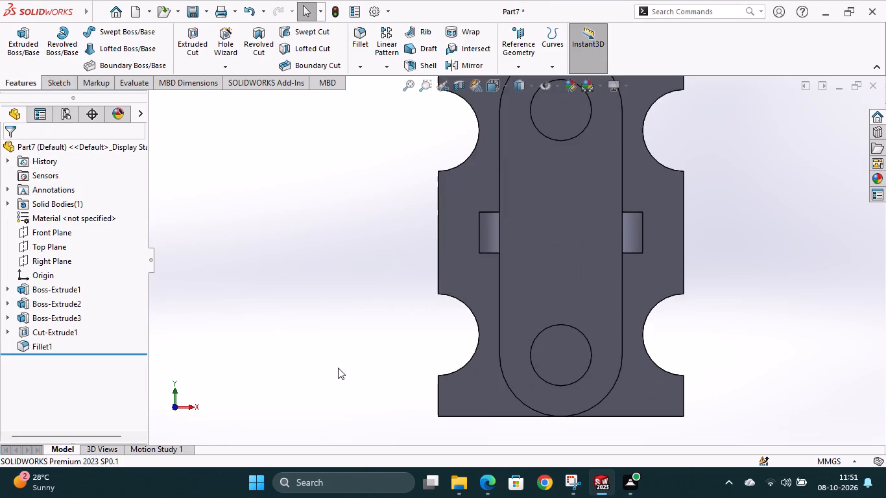
pyautogui.moveTo(338, 368); pyautogui.dragTo(376, 381, button='middle')
pyautogui.middleClick(304, 305)
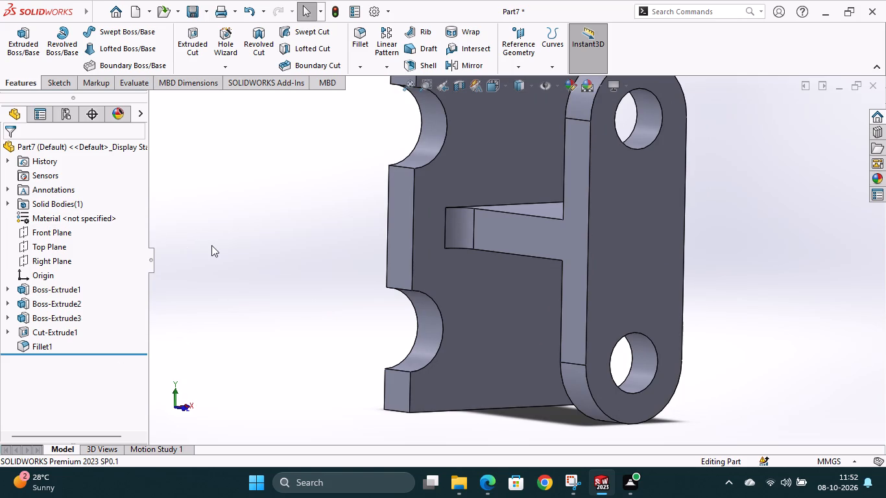
# Save the model as a SOLIDWORKS part named "part 1" in the fuji folder on the Desktop.
pyautogui.hotkey('ctrl', 's')
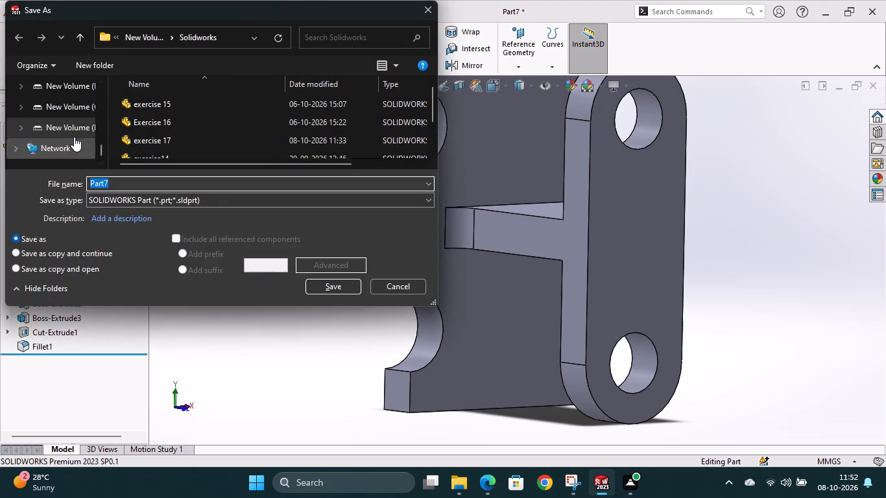
pyautogui.scroll(-4, 75, 134)
pyautogui.scroll(5, 67, 154)
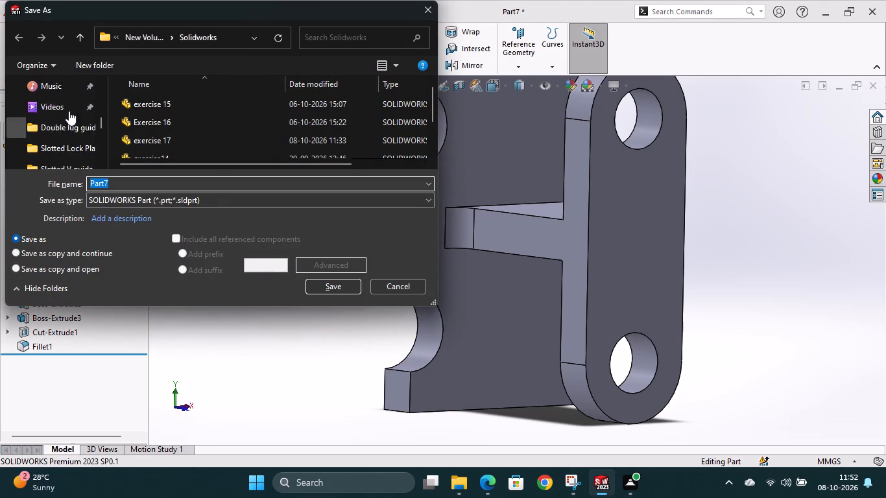
pyautogui.scroll(-14, 69, 111)
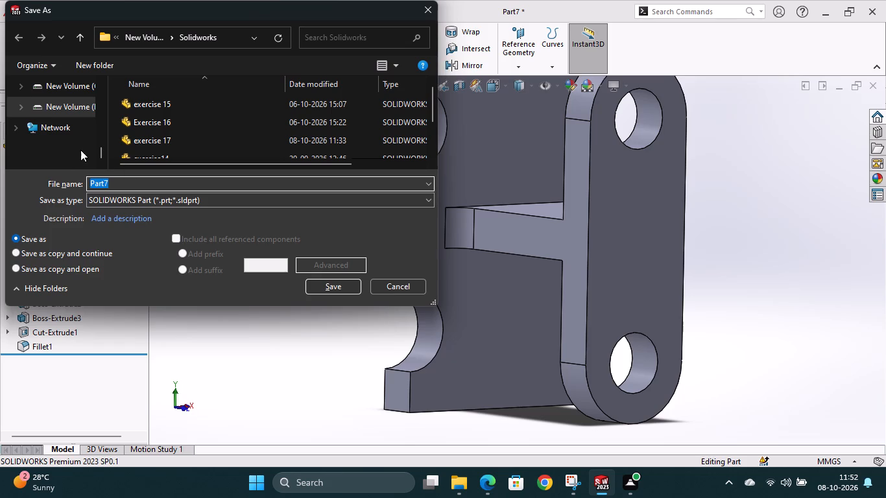
pyautogui.scroll(11, 66, 110)
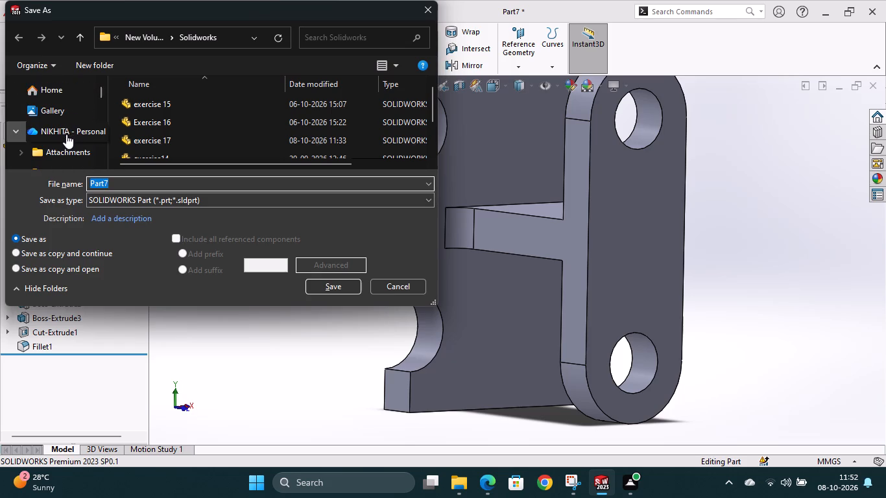
pyautogui.scroll(-2, 64, 137)
pyautogui.doubleClick(64, 152)
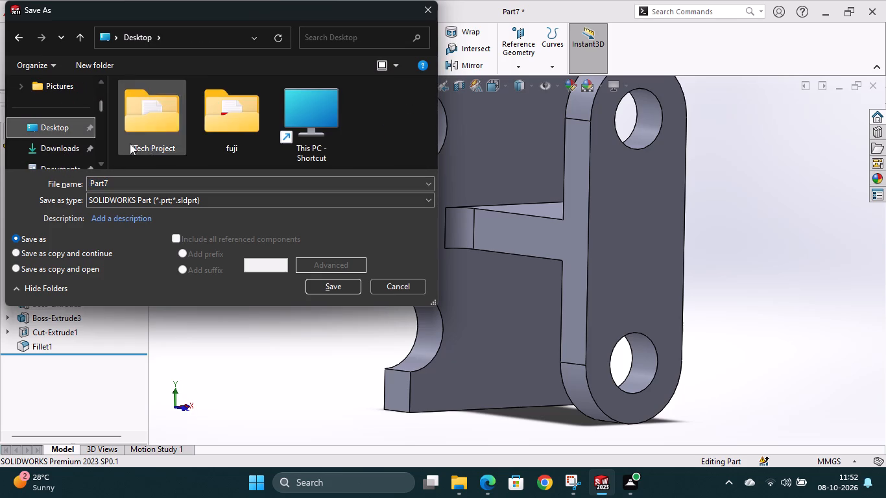
pyautogui.doubleClick(219, 143)
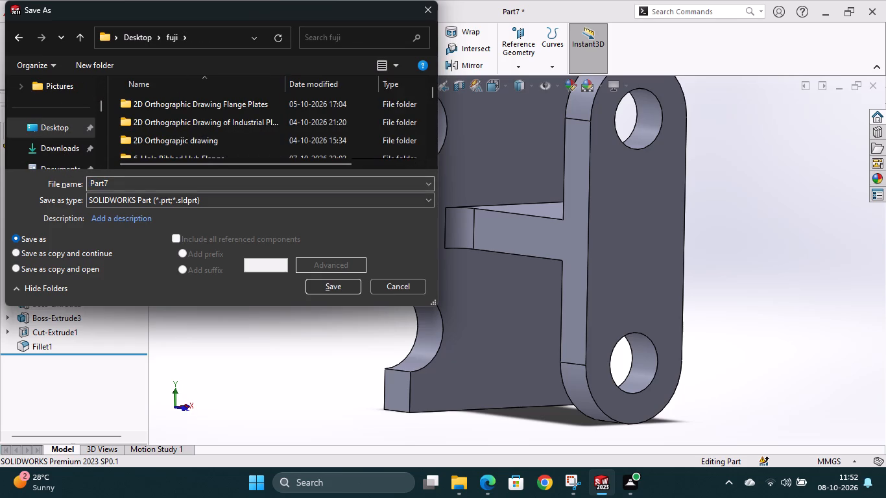
pyautogui.moveTo(126, 184); pyautogui.dragTo(106, 184)
pyautogui.press('BackSpace')
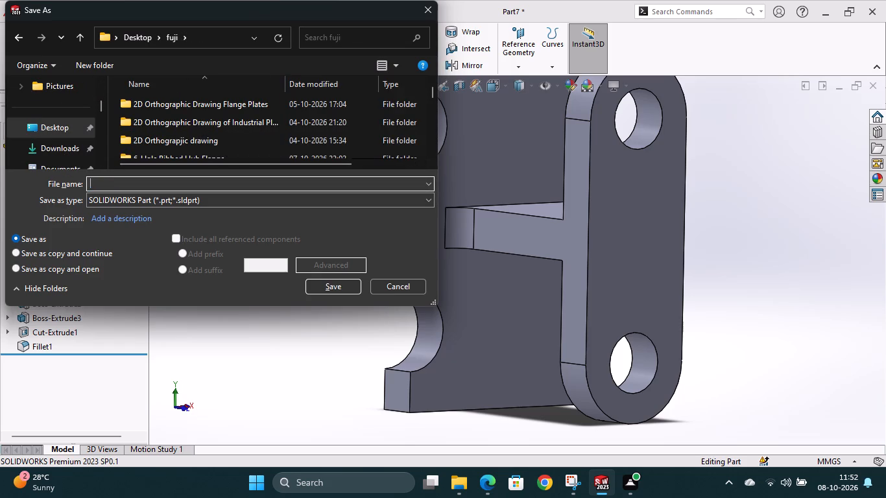
pyautogui.write('part 1')
pyautogui.press('Return')
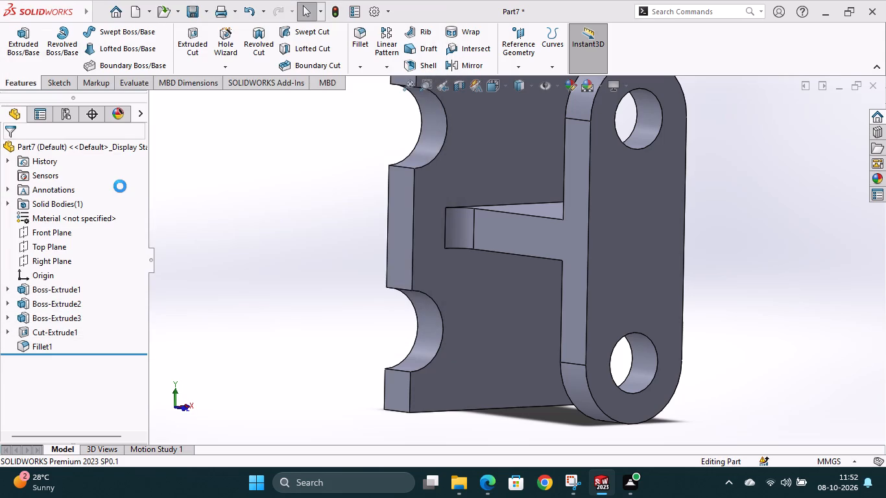
# Save a PDF copy of part 1 in Adobe Portable Document Format in the fuji folder.
pyautogui.click(206, 14)
pyautogui.click(215, 49)
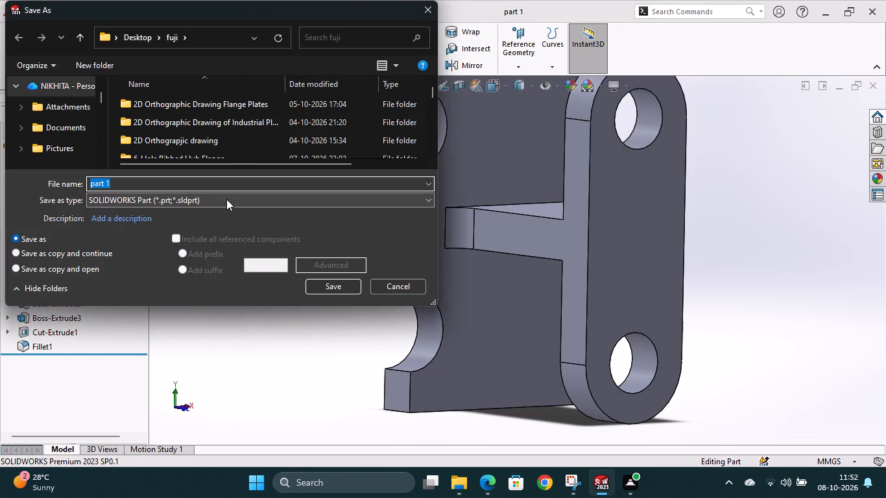
pyautogui.click(226, 199)
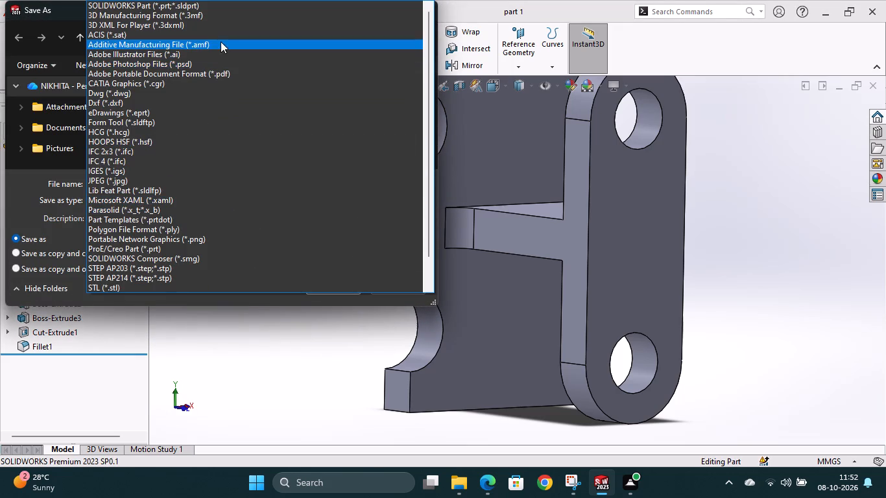
pyautogui.click(234, 75)
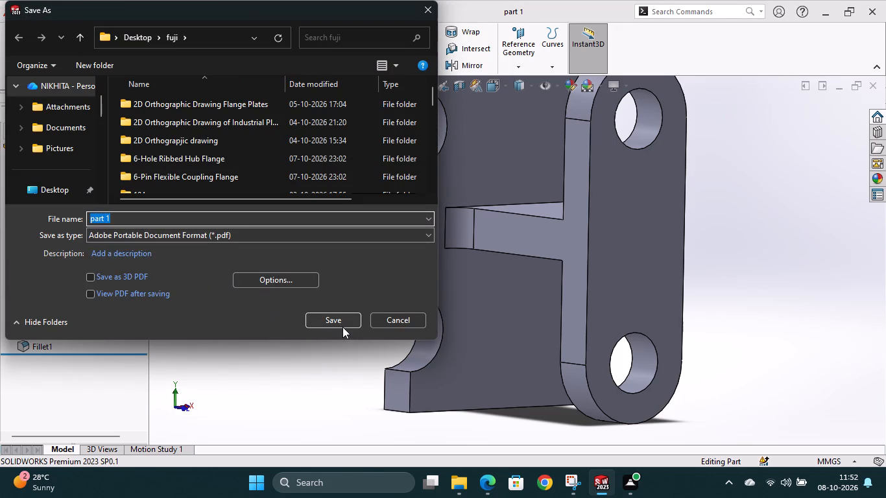
pyautogui.click(341, 324)
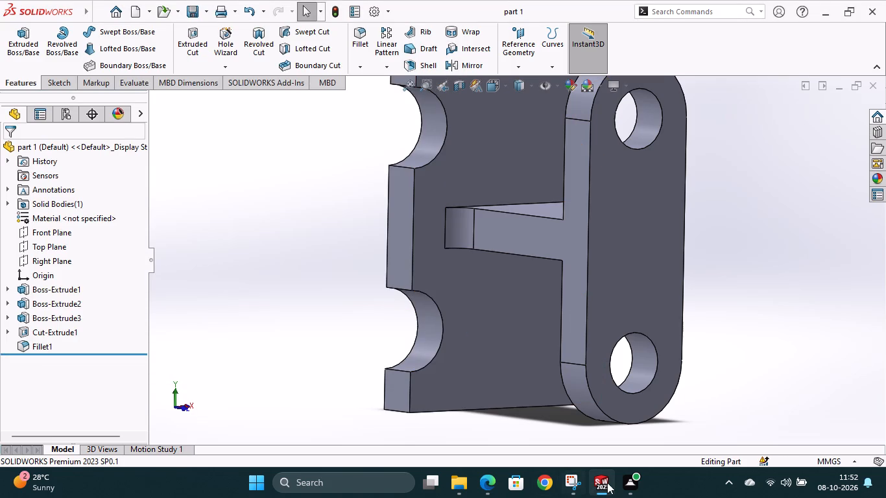